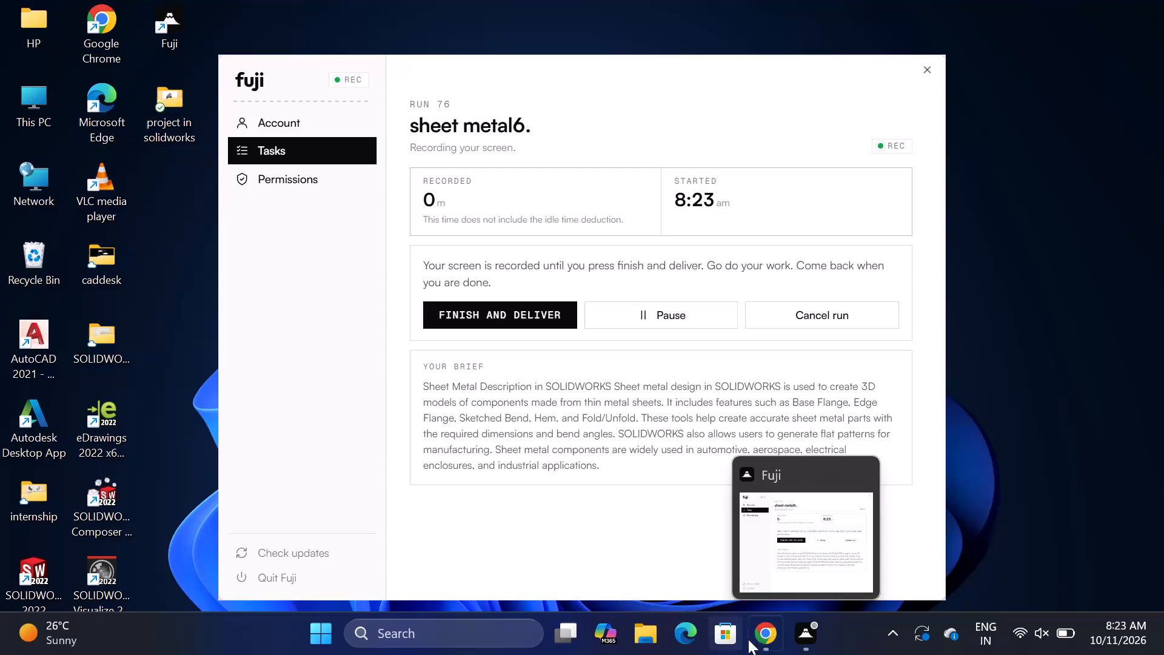
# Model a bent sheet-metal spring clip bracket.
# Launch SOLIDWORKS 2022 and create a new part document.
pyautogui.doubleClick(7, 574)
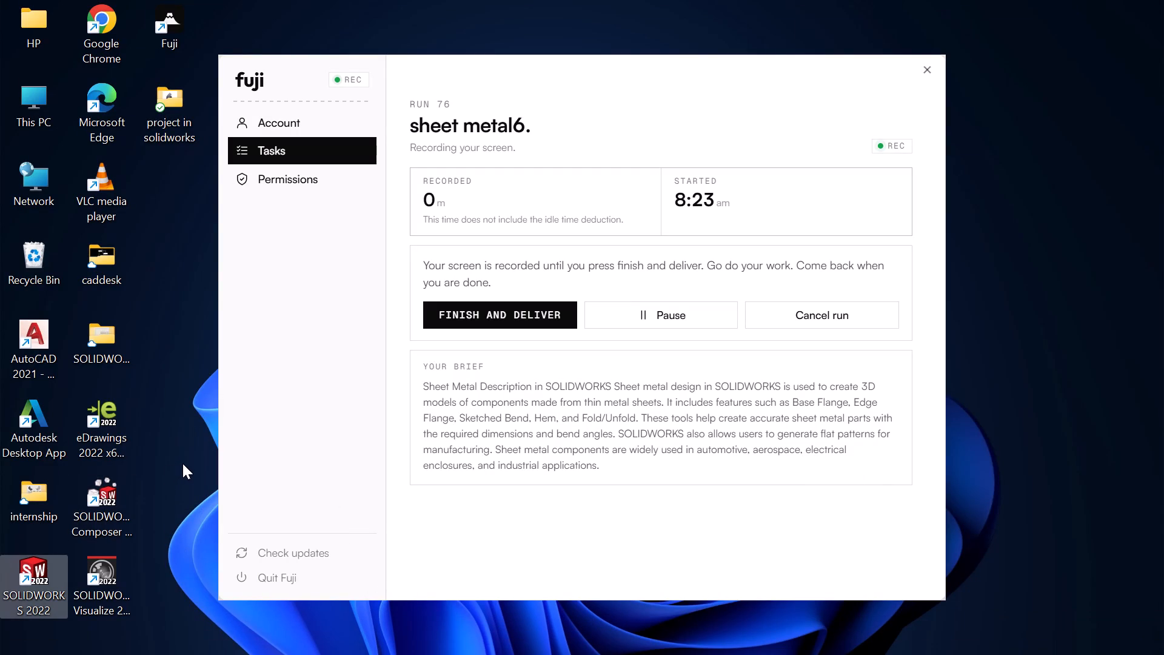
pyautogui.doubleClick(38, 583)
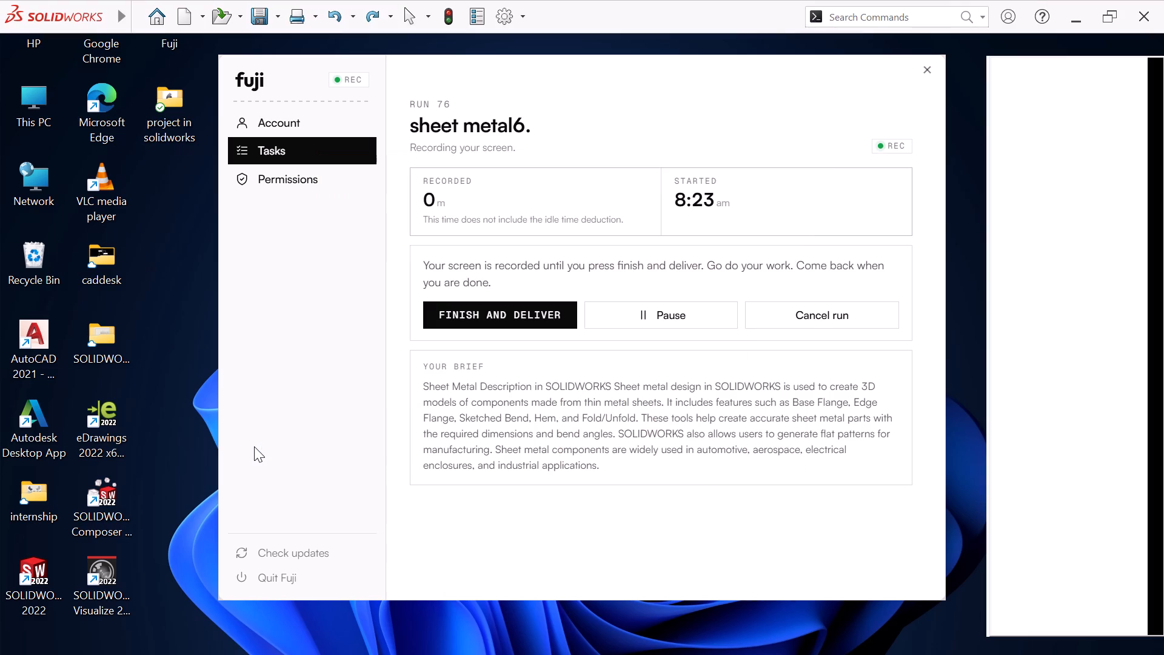
pyautogui.click(286, 152)
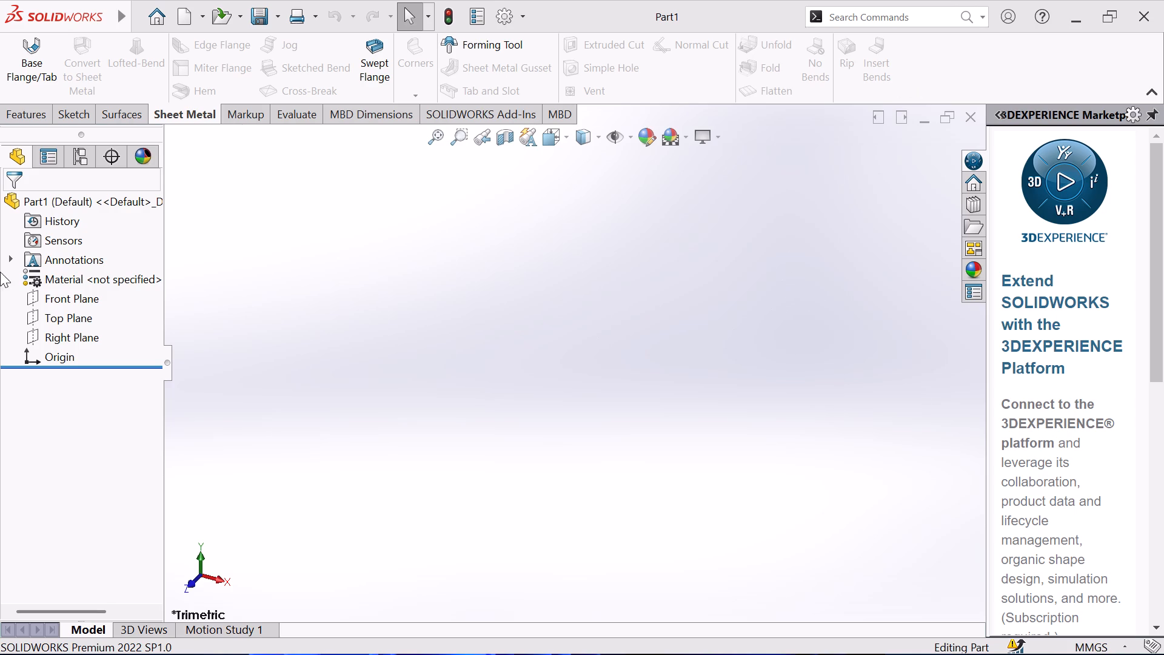
# Start a sketch on the Front Plane and draw a horizontal centerline through the origin.
pyautogui.click(48, 301)
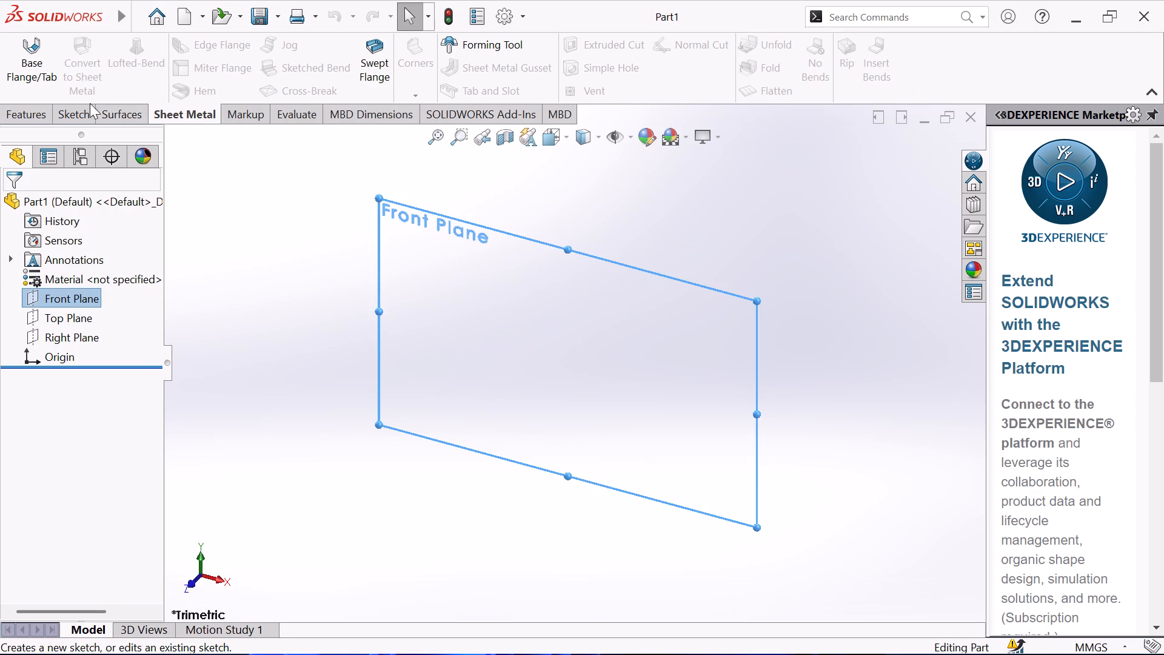
pyautogui.click(73, 109)
pyautogui.click(19, 51)
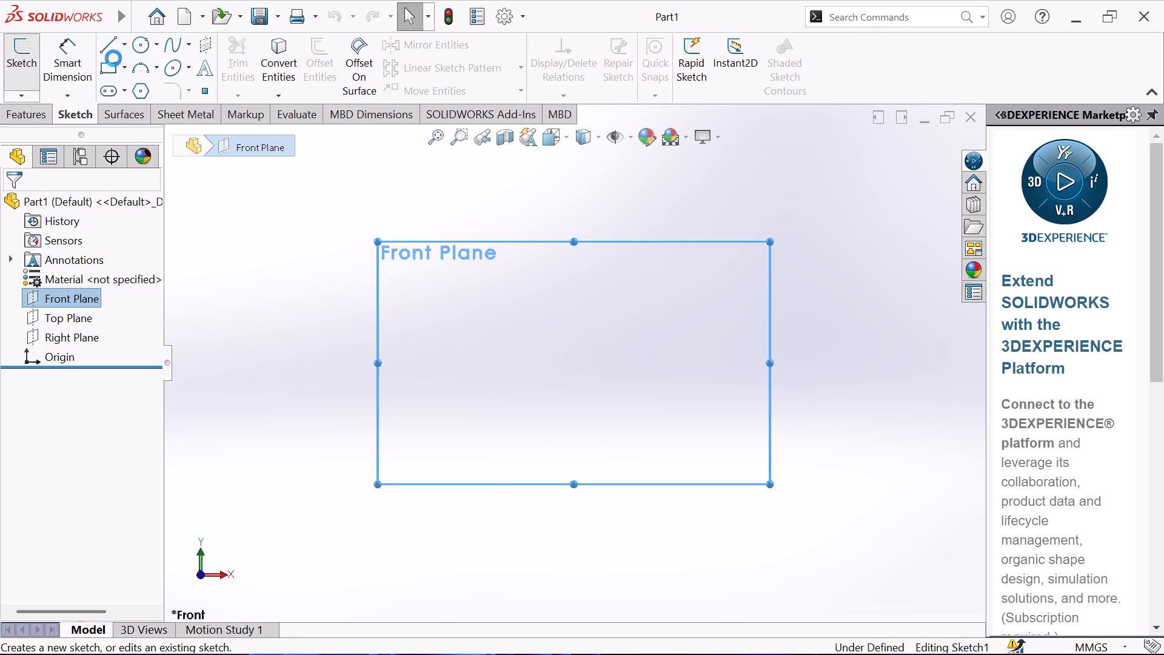
pyautogui.click(127, 47)
pyautogui.click(107, 88)
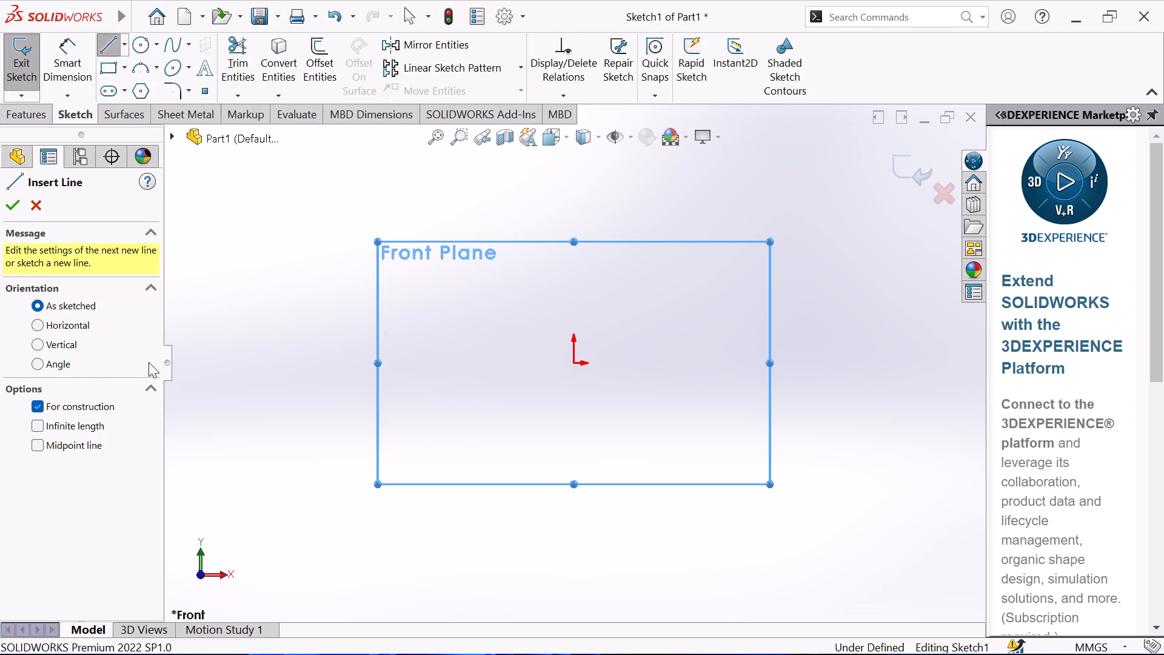
pyautogui.click(195, 364)
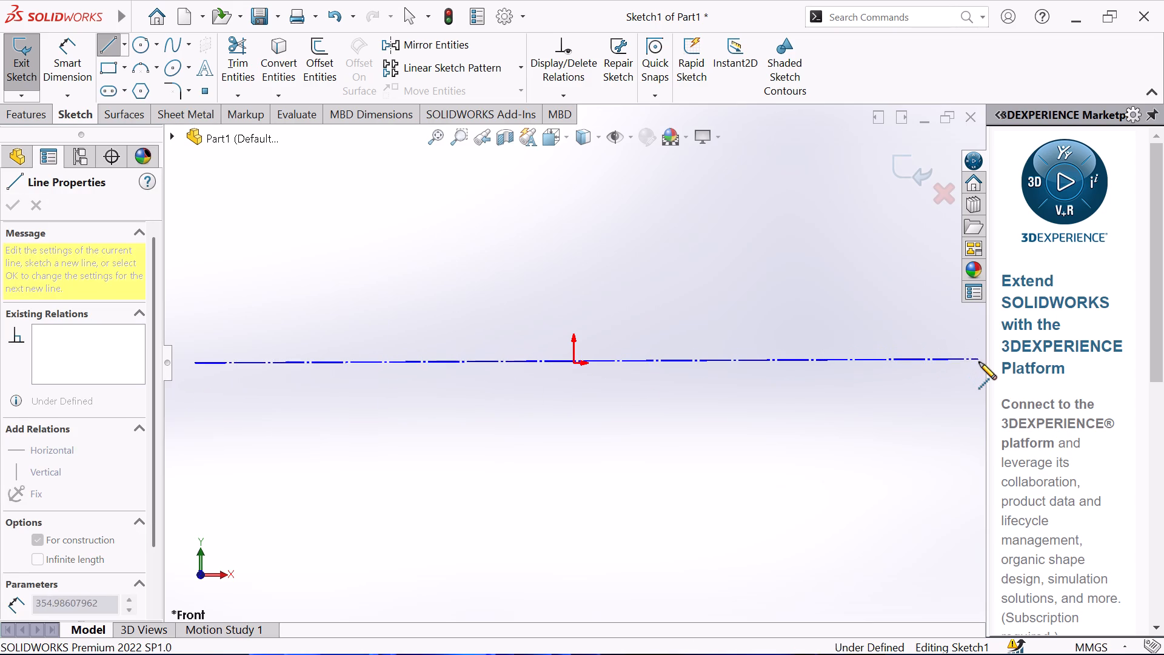
pyautogui.click(945, 363)
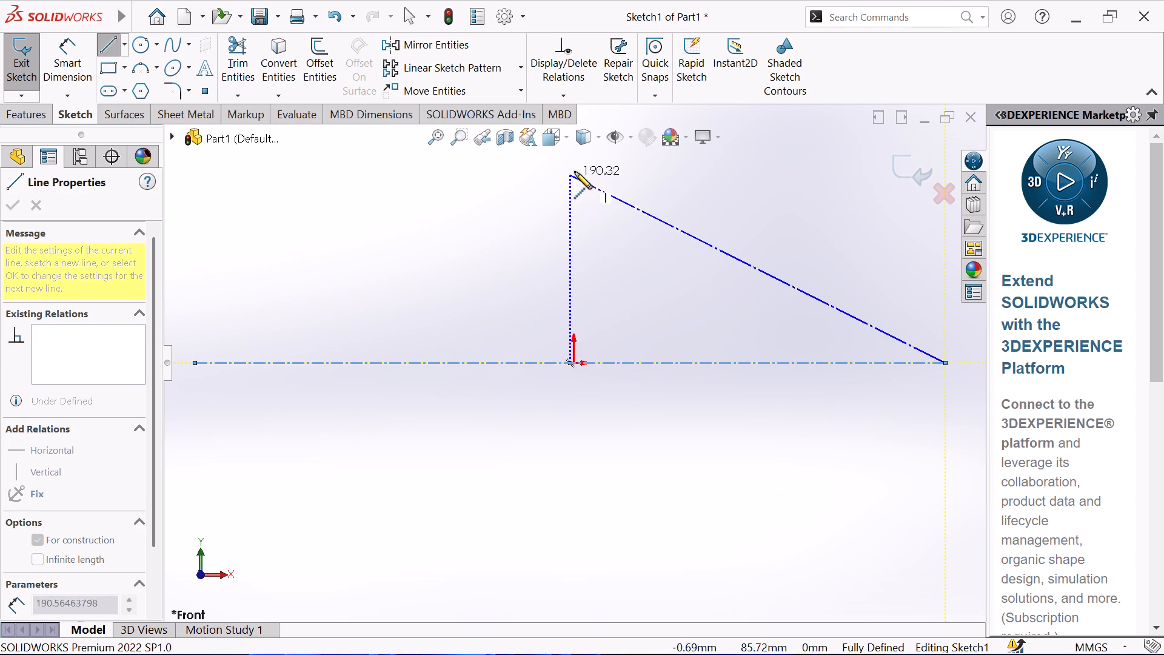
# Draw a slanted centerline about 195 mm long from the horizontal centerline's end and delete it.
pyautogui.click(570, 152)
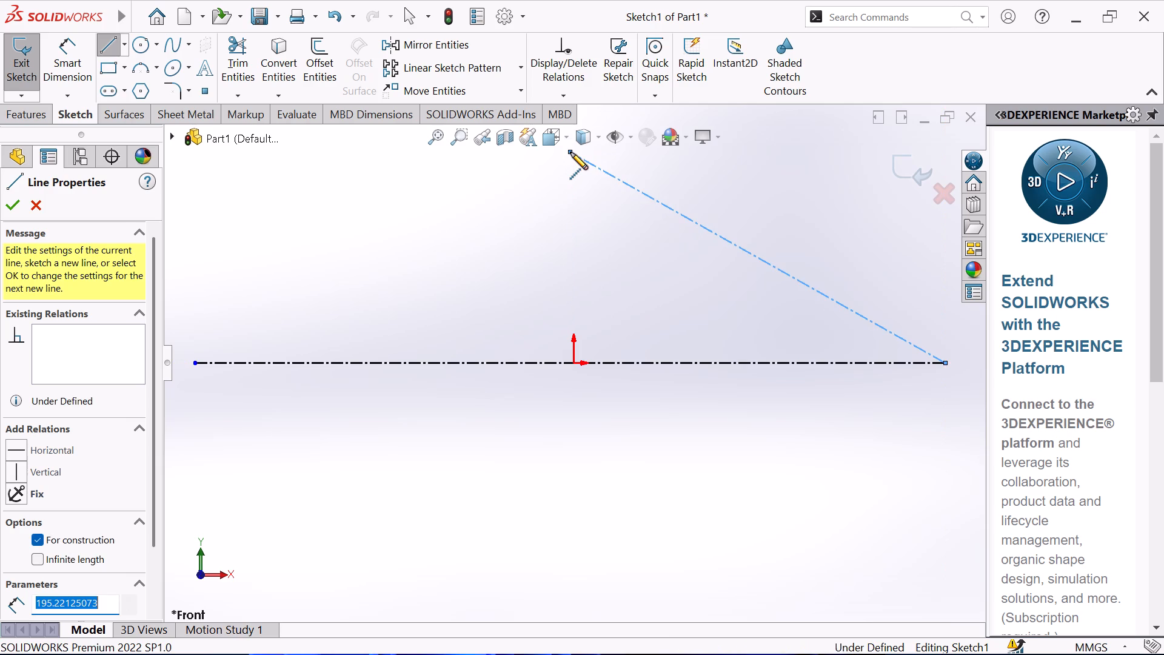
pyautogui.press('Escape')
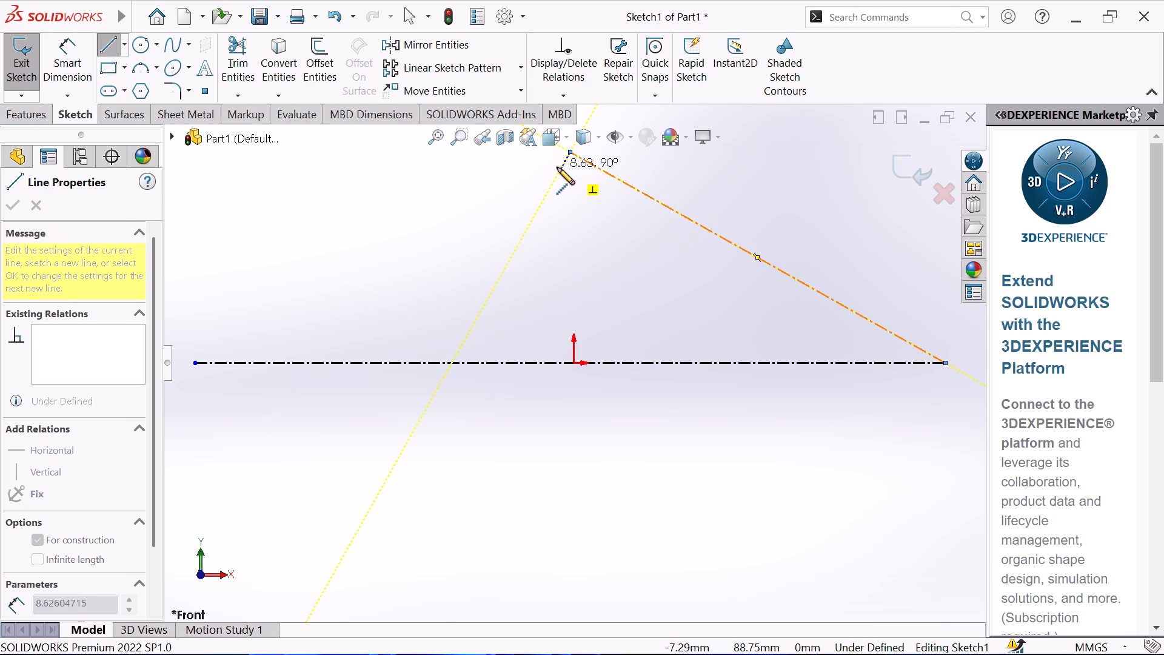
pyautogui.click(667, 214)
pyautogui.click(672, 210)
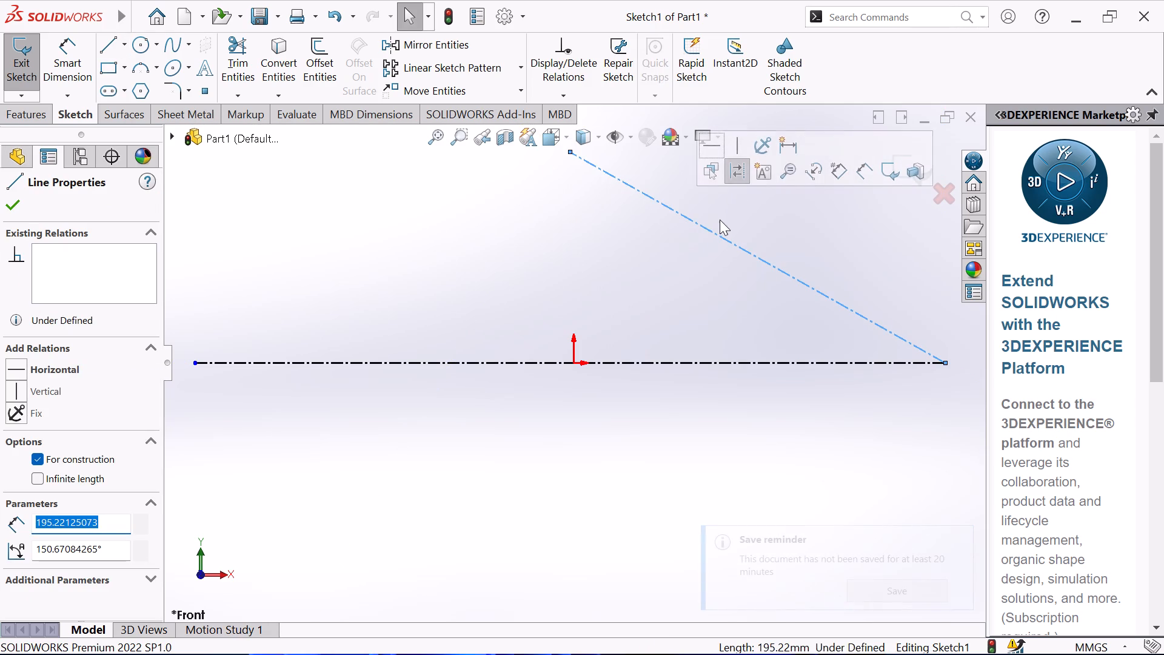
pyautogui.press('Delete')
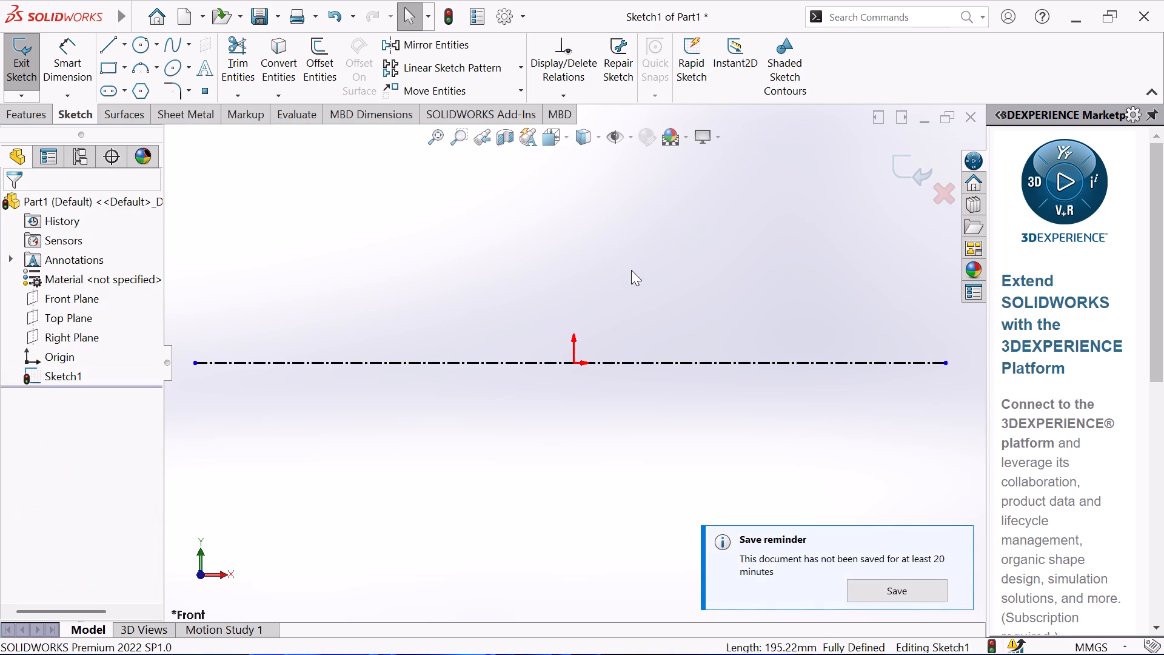
# Draw a vertical centerline about 188 mm long through the origin.
pyautogui.rightClick(535, 277)
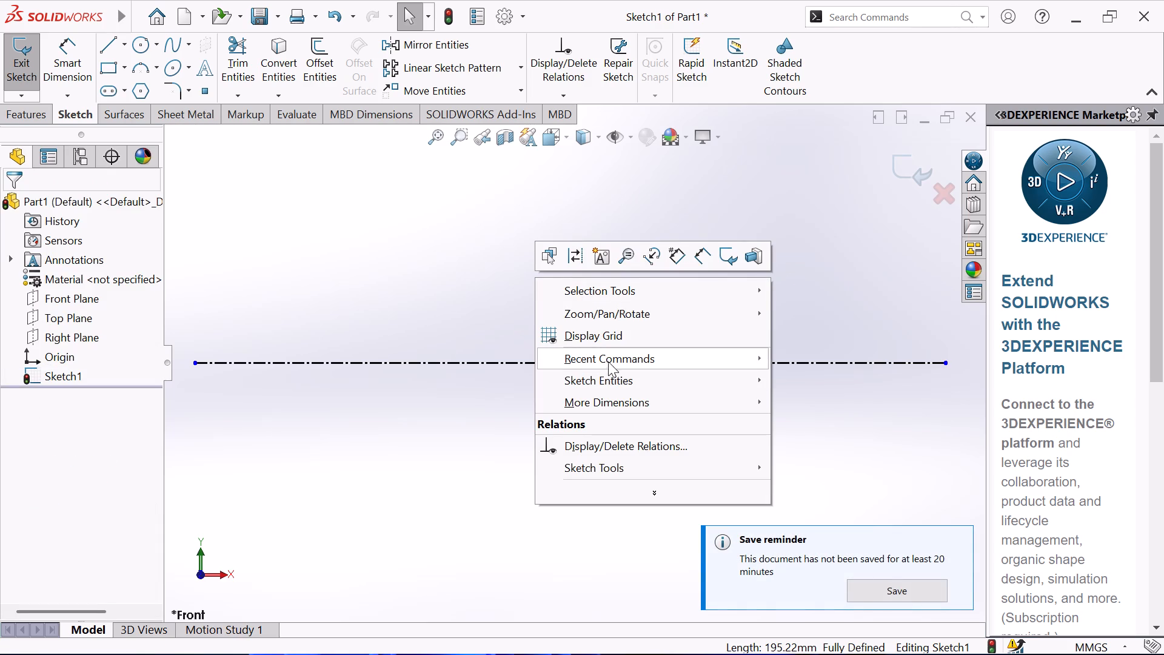
pyautogui.click(798, 380)
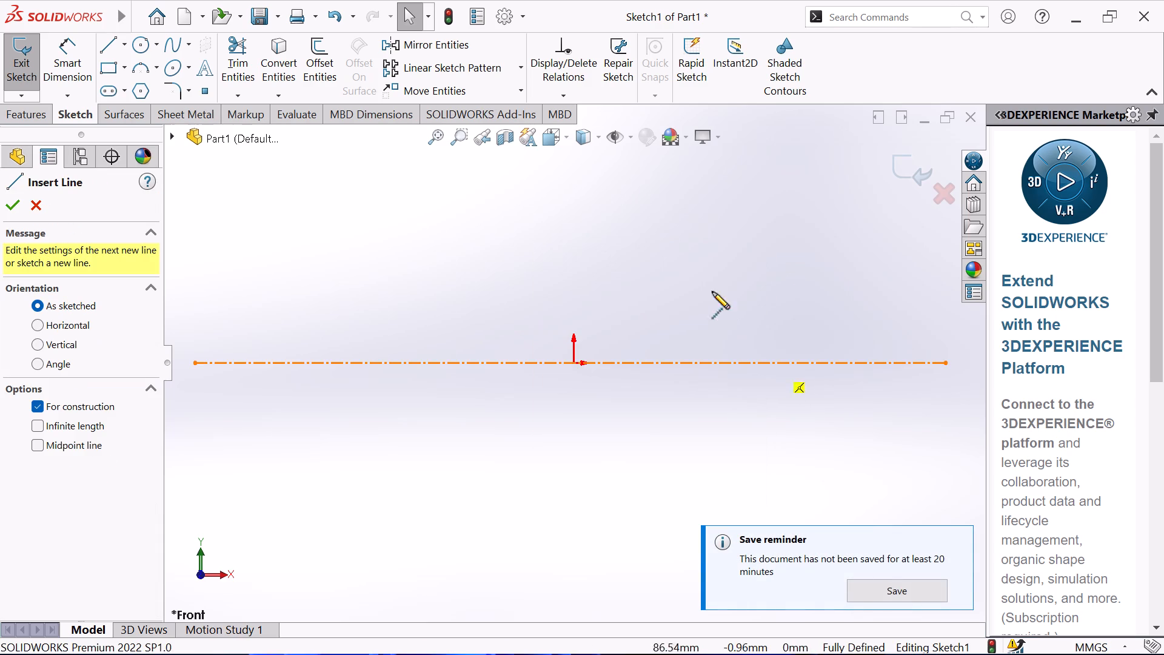
pyautogui.click(575, 158)
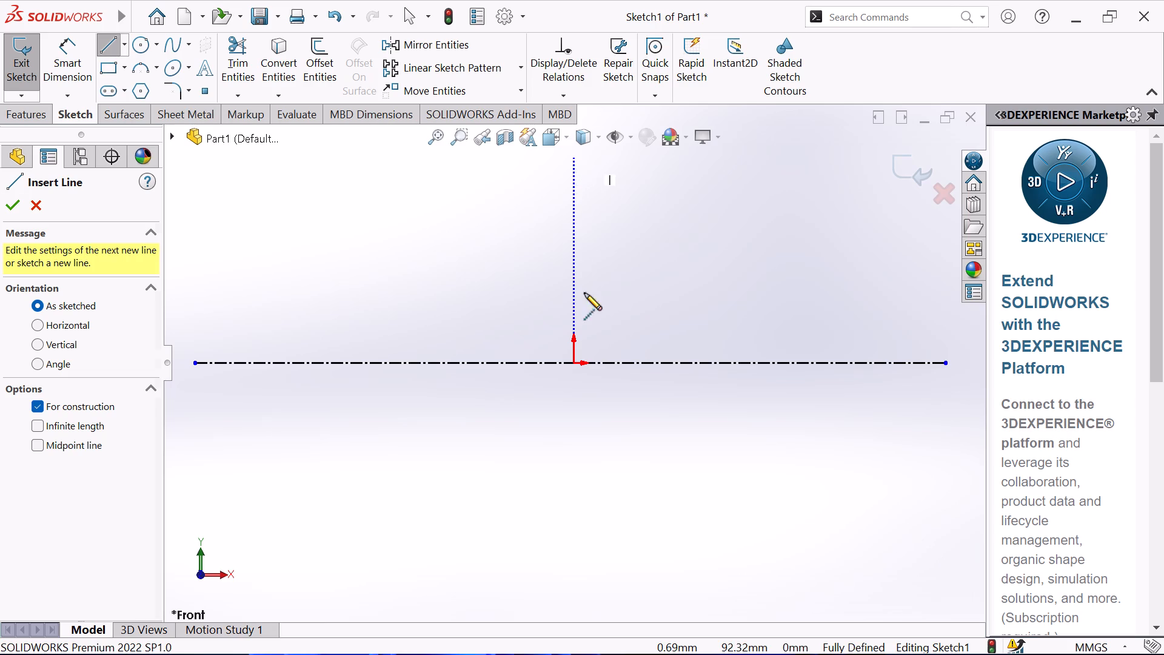
pyautogui.click(574, 570)
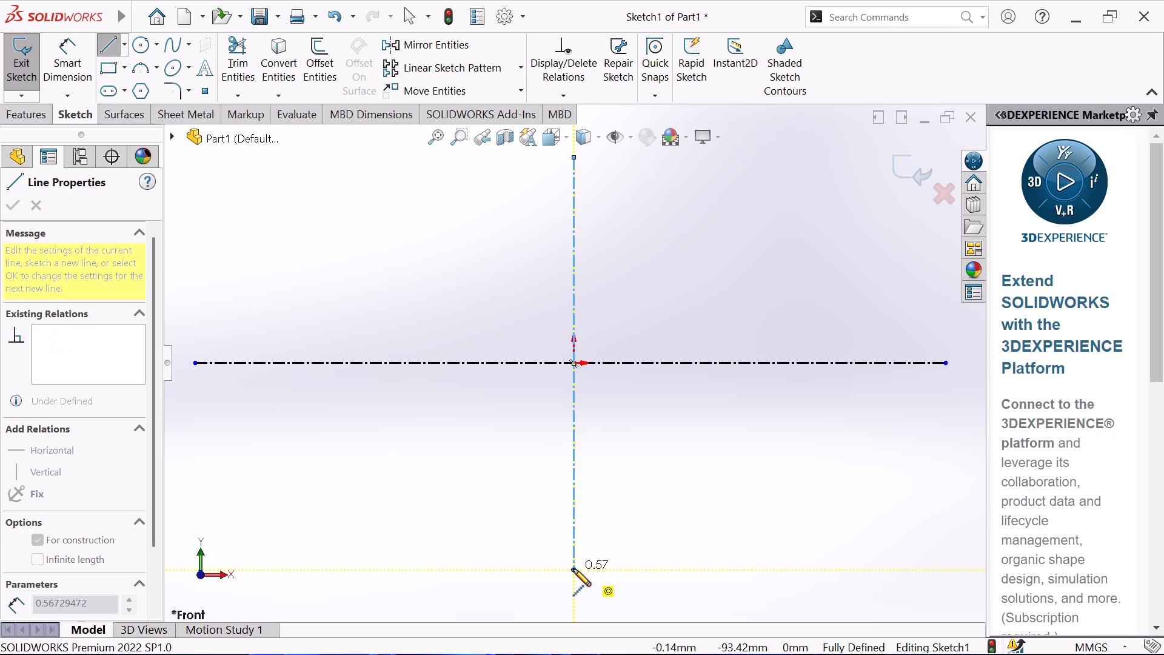
pyautogui.rightClick(643, 525)
pyautogui.click(671, 449)
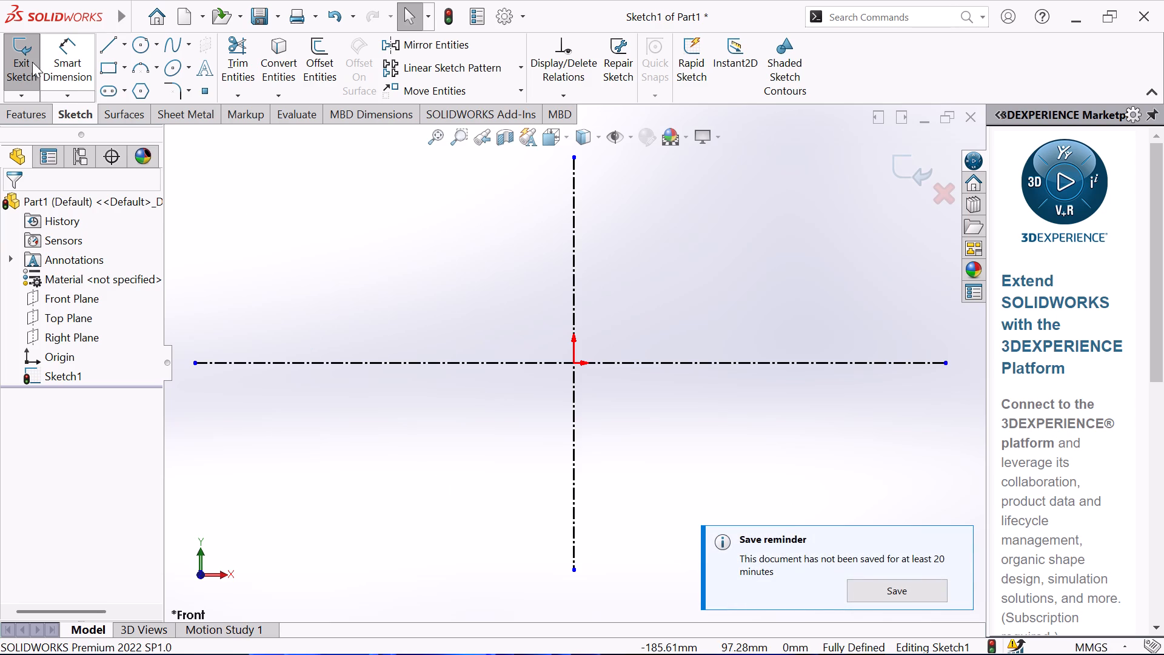
# Draw a center rectangle about 84 mm high, centred on the origin.
pyautogui.click(123, 61)
pyautogui.click(107, 113)
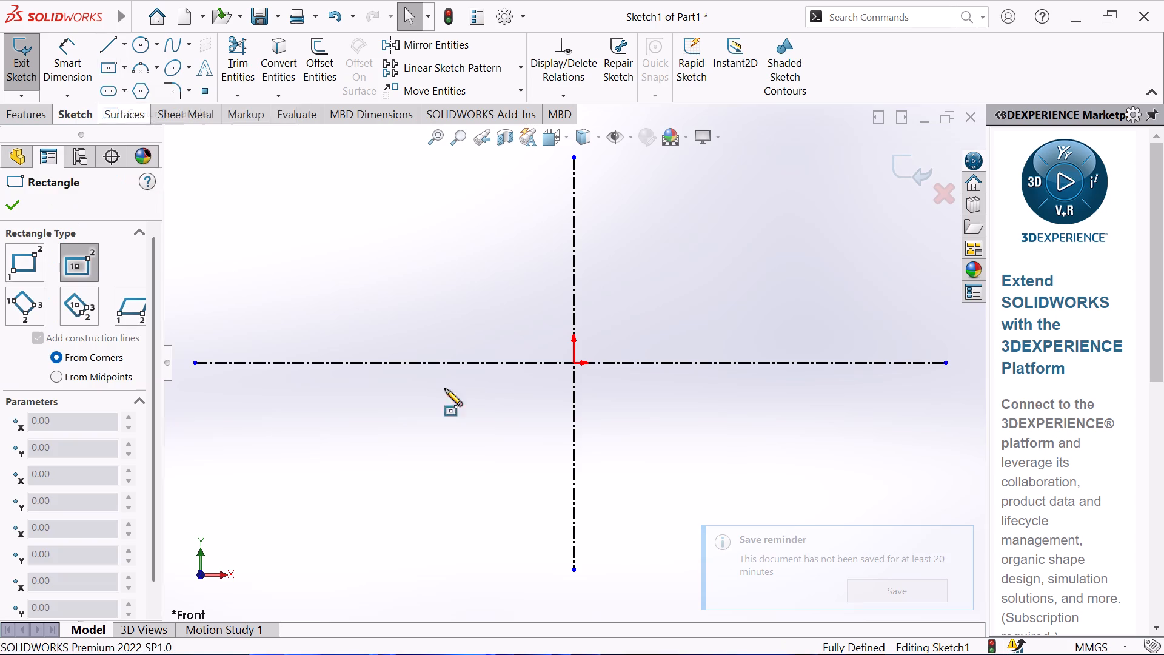
pyautogui.click(573, 362)
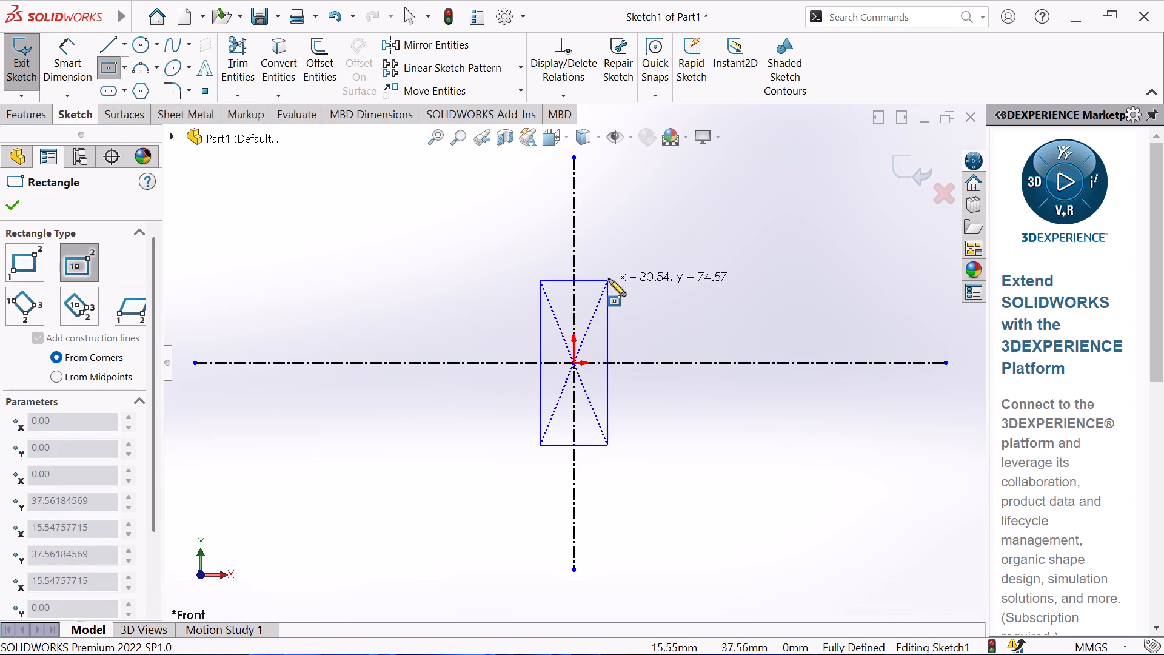
pyautogui.click(616, 270)
pyautogui.rightClick(686, 303)
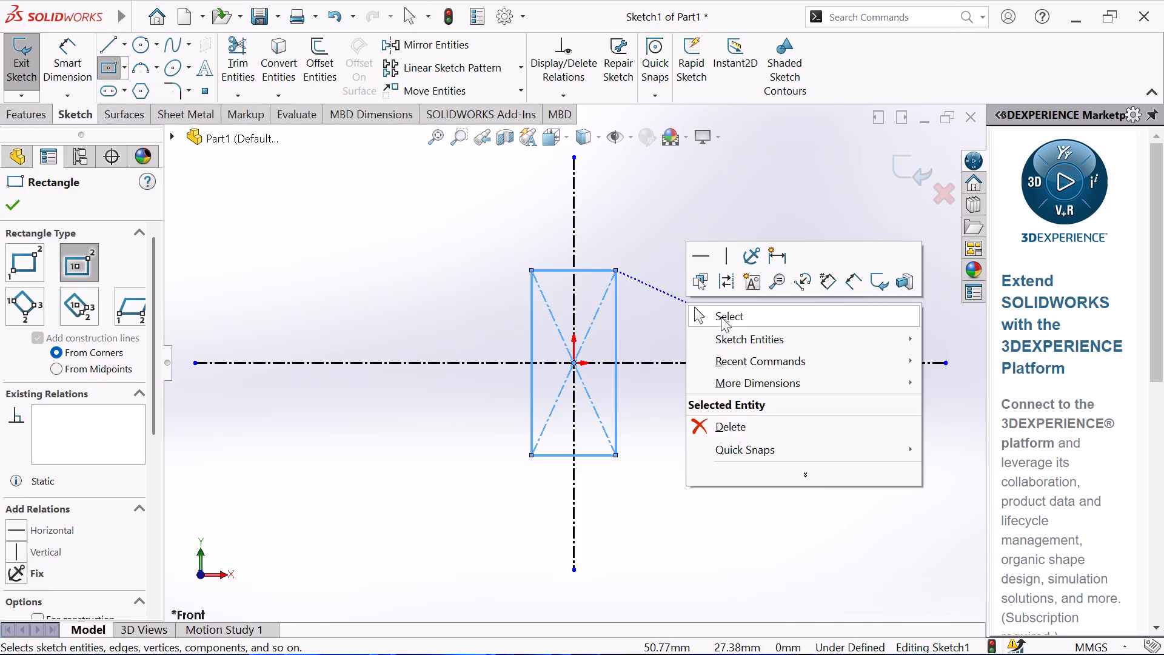
pyautogui.click(731, 317)
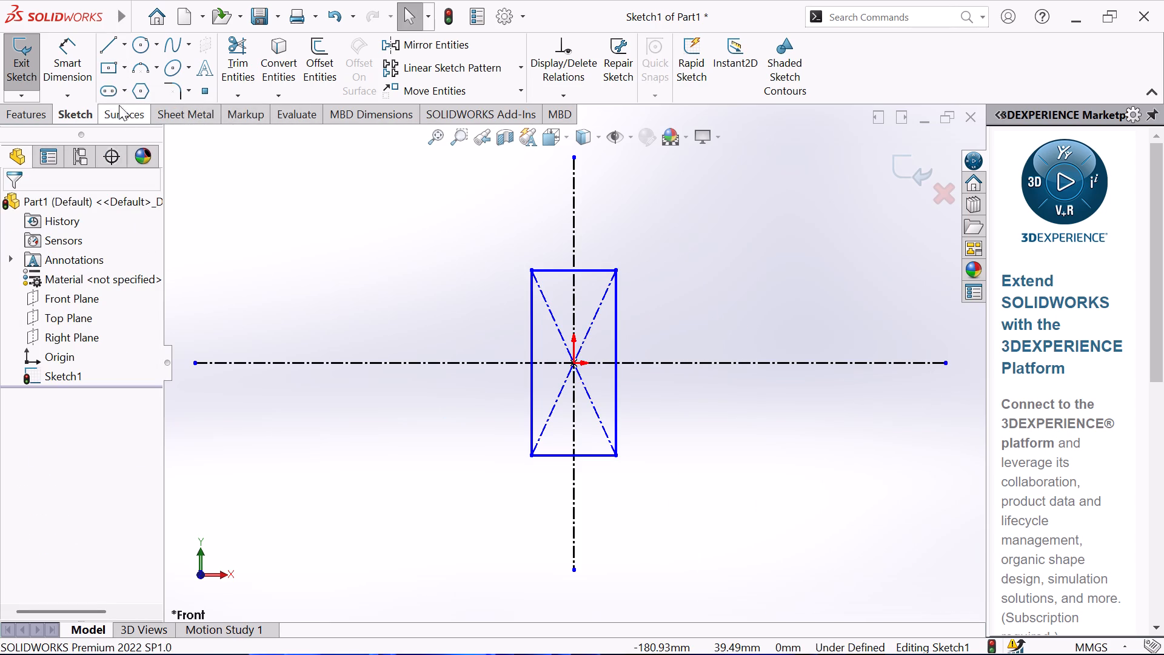
# Dimension the rectangle's vertical side and set its height to 21.65 mm.
pyautogui.click(58, 62)
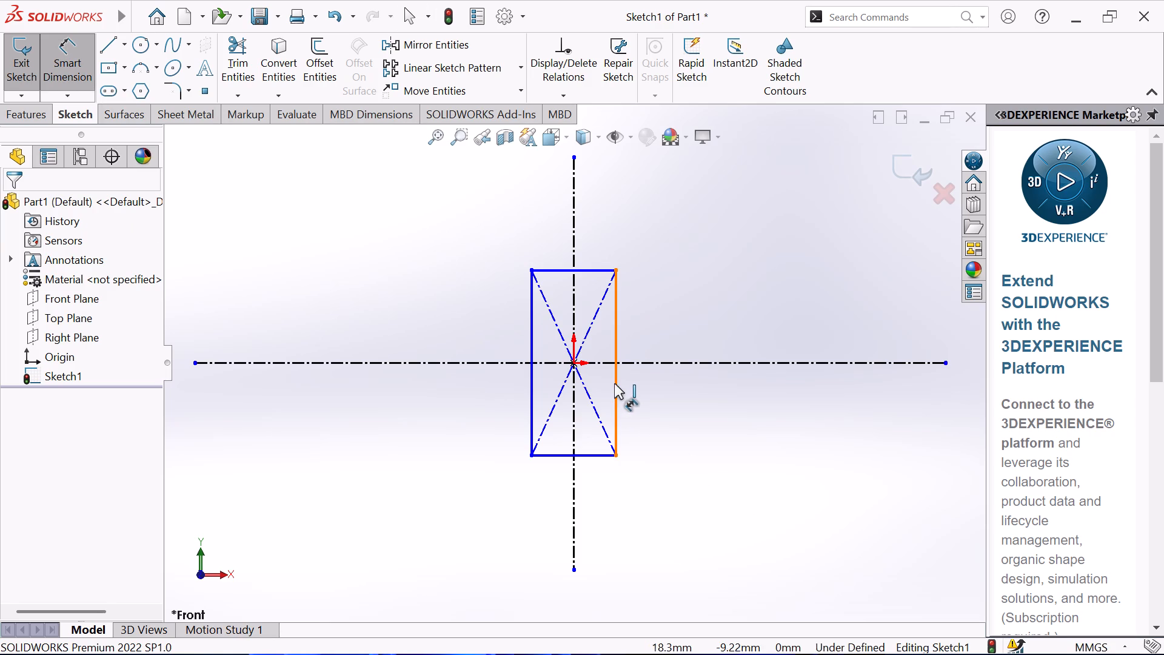
pyautogui.click(615, 382)
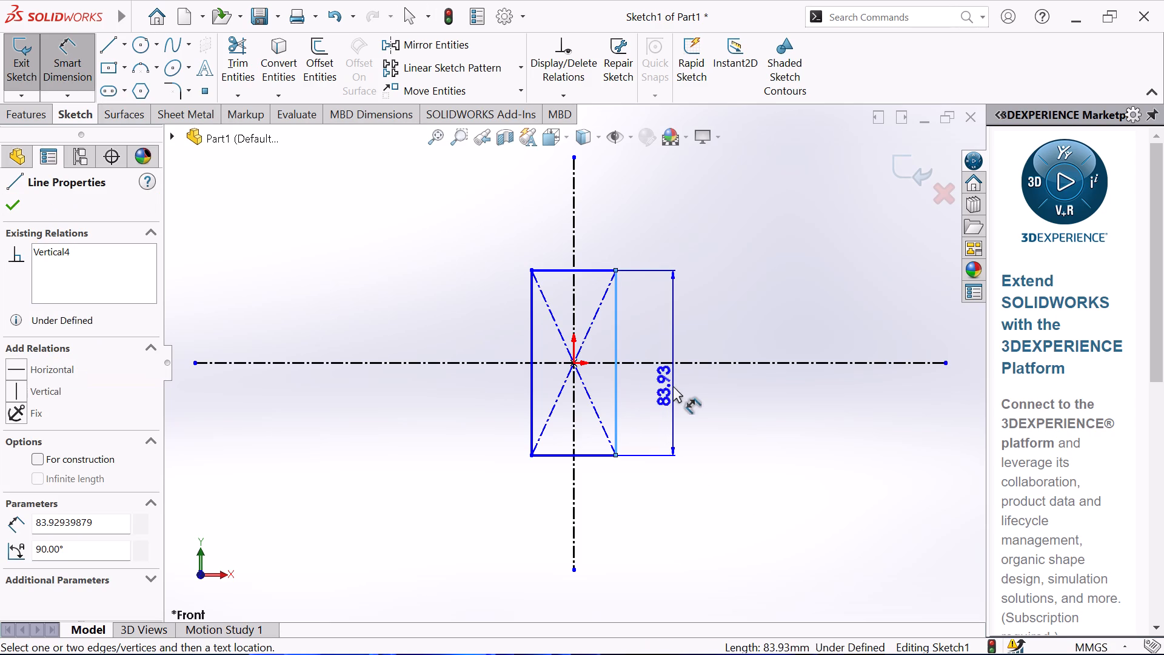
pyautogui.click(673, 386)
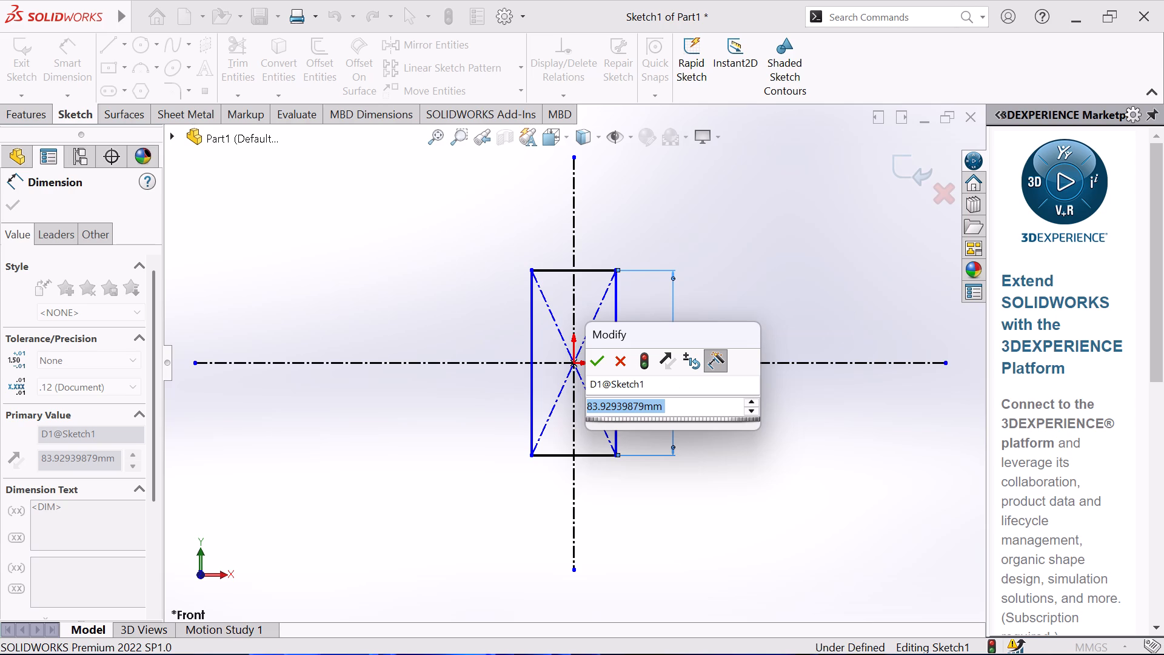
pyautogui.write('21')
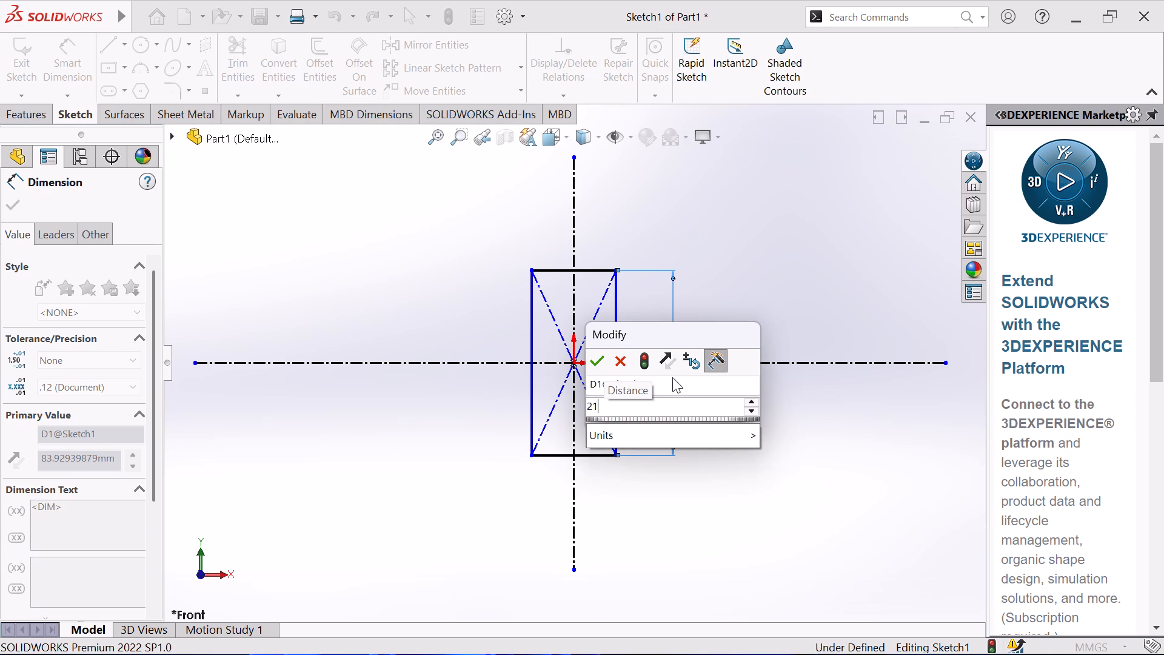
pyautogui.press('.')
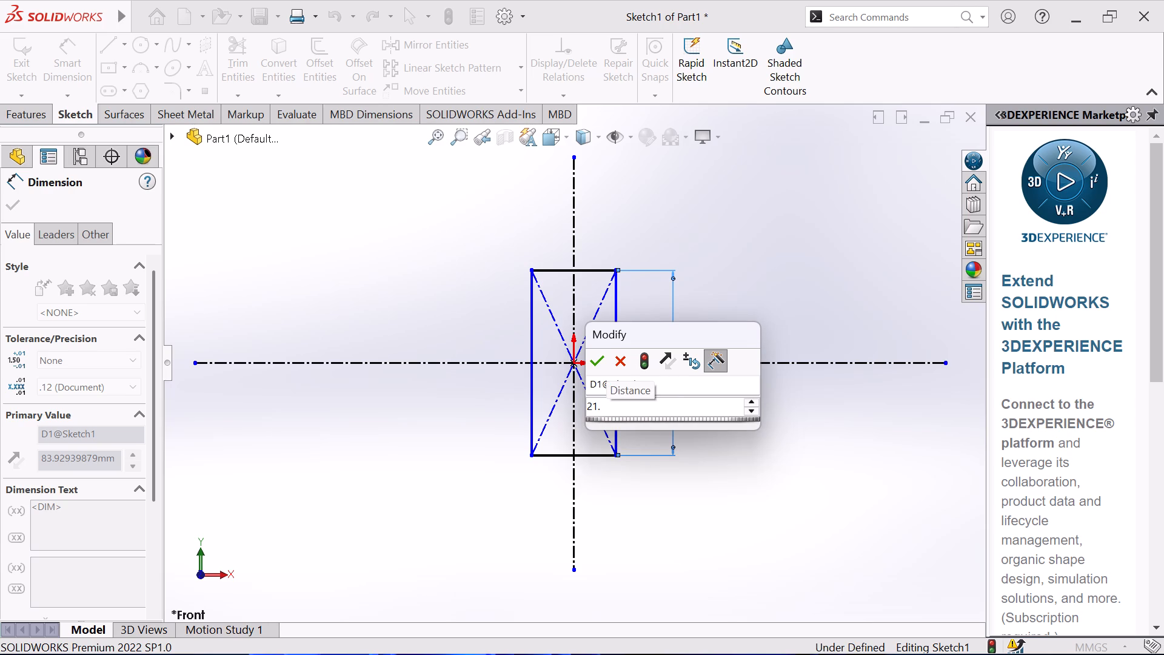
pyautogui.write('65')
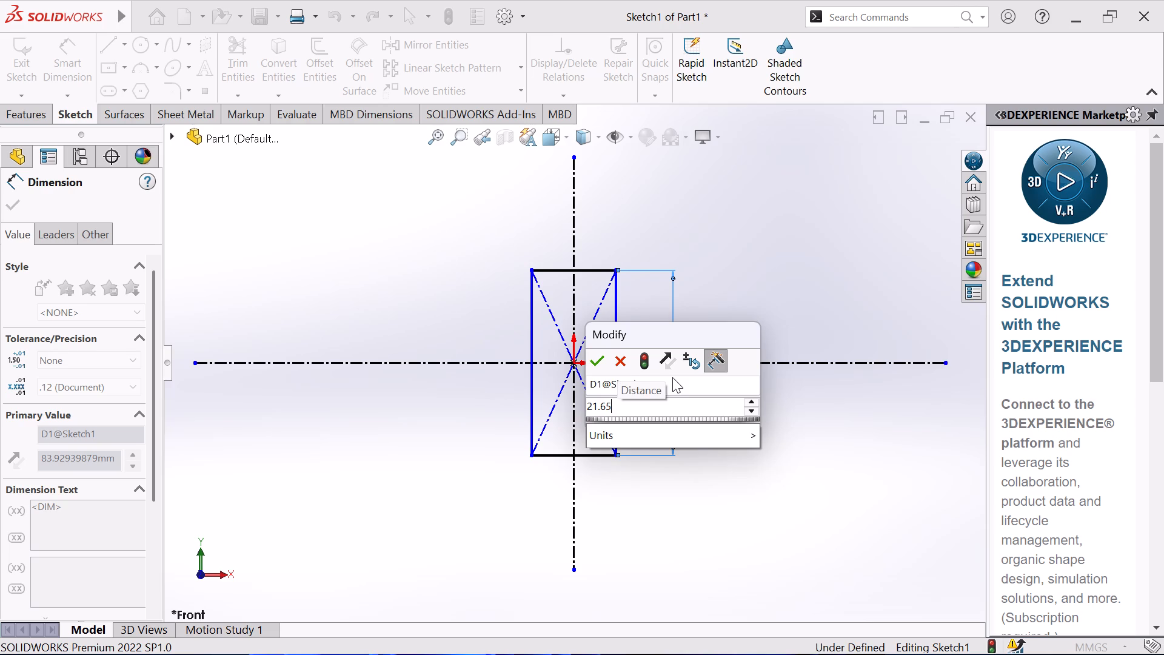
pyautogui.press('Return')
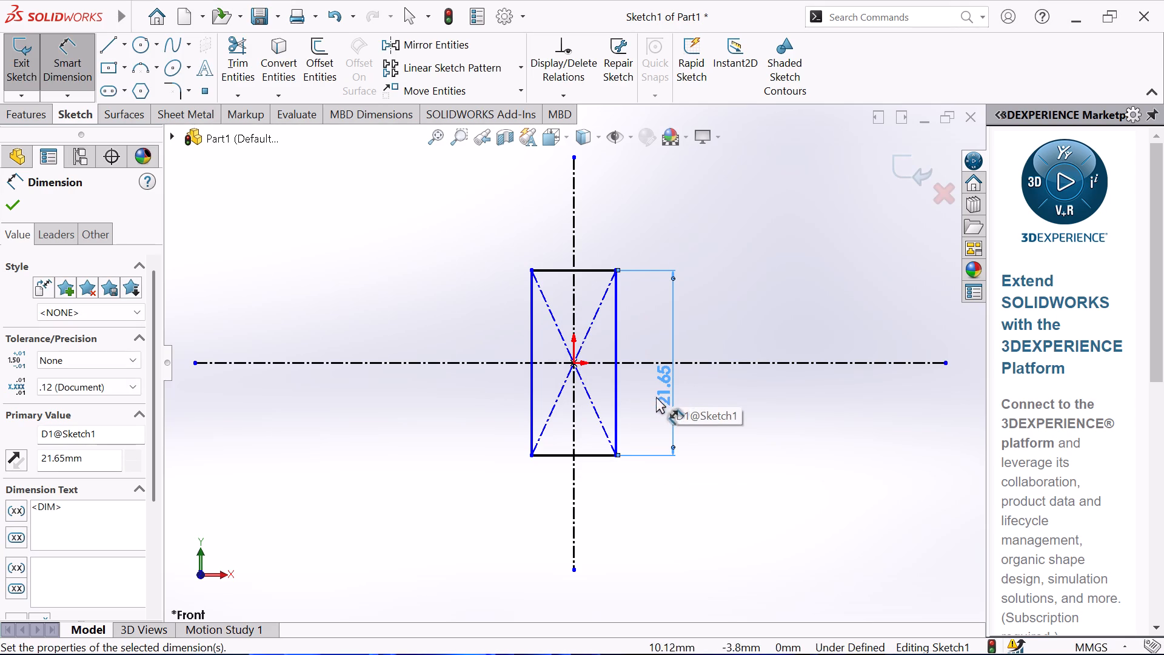
# Dimension the rectangle's bottom edge and set its width to 10.20 mm.
pyautogui.click(584, 459)
pyautogui.click(604, 551)
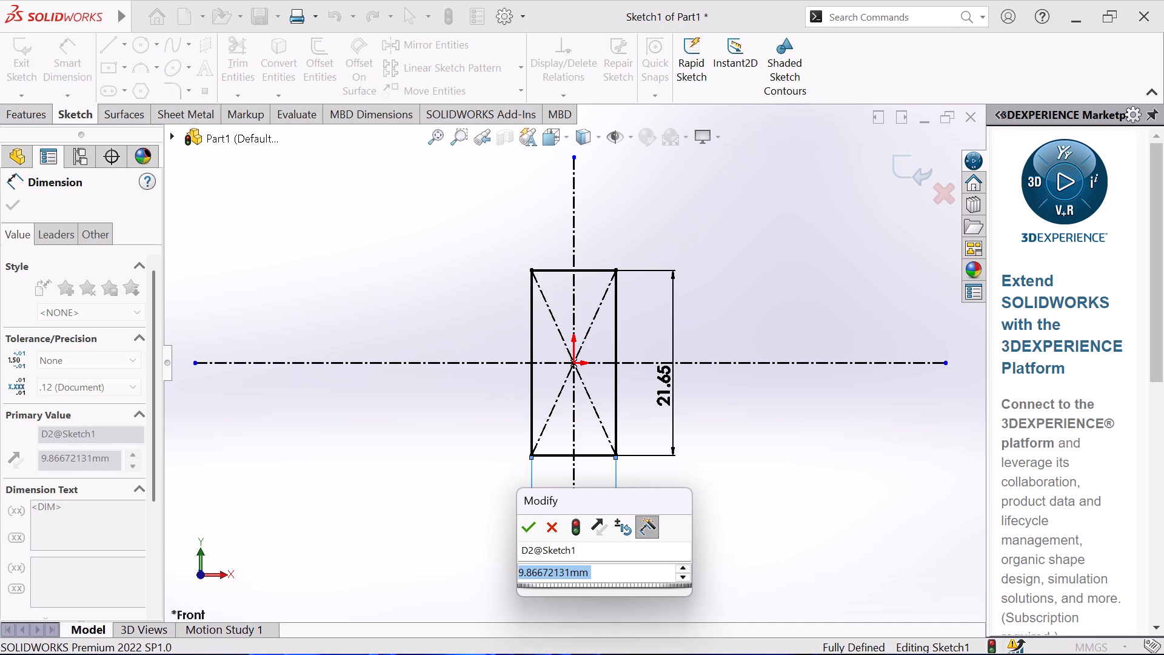
pyautogui.write('10')
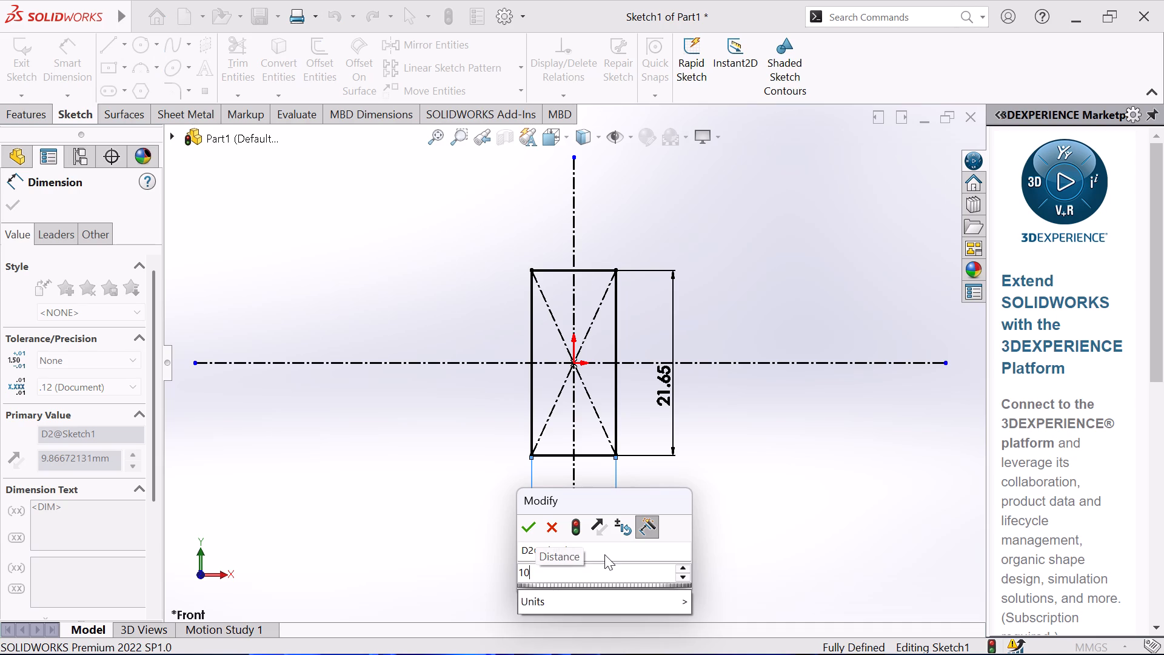
pyautogui.write('.20')
pyautogui.press('Return')
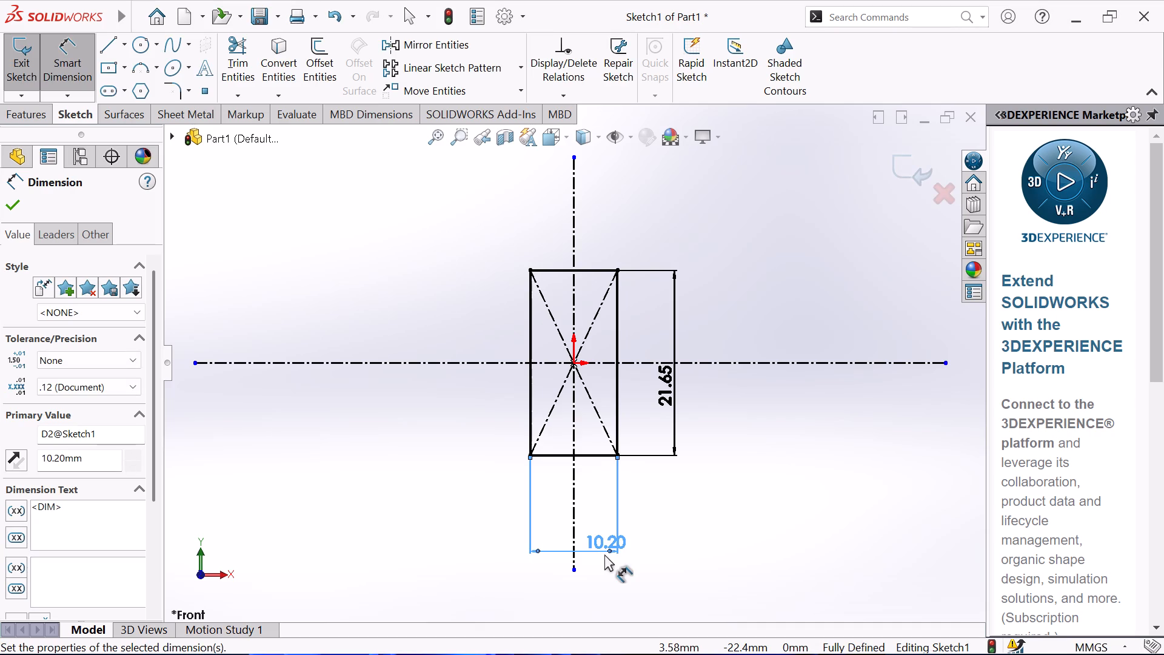
pyautogui.rightClick(735, 514)
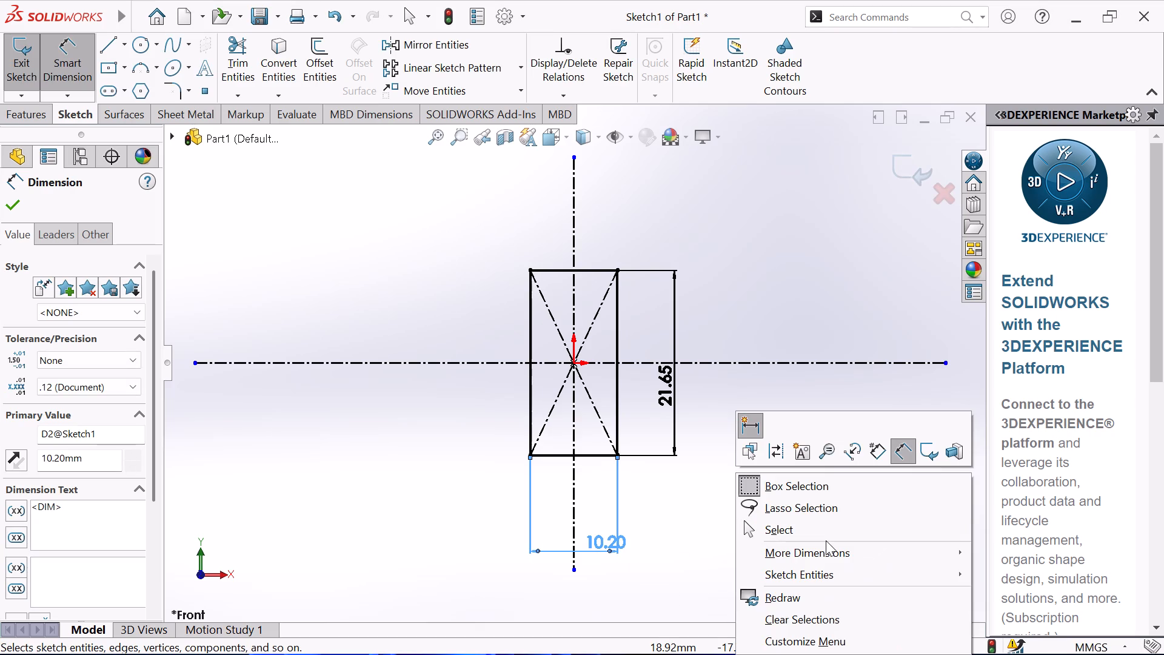
pyautogui.click(826, 540)
pyautogui.click(829, 534)
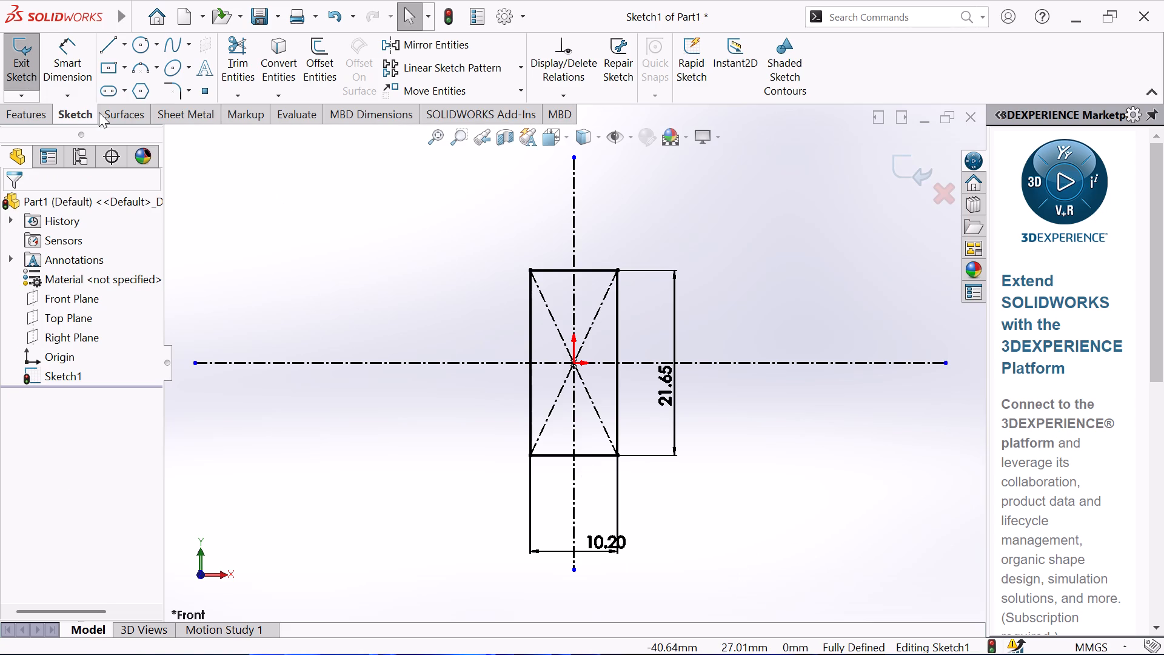
# Create a sheet metal Base Flange from the rectangle sketch with a thickness of 2 mm.
pyautogui.click(195, 113)
pyautogui.click(19, 54)
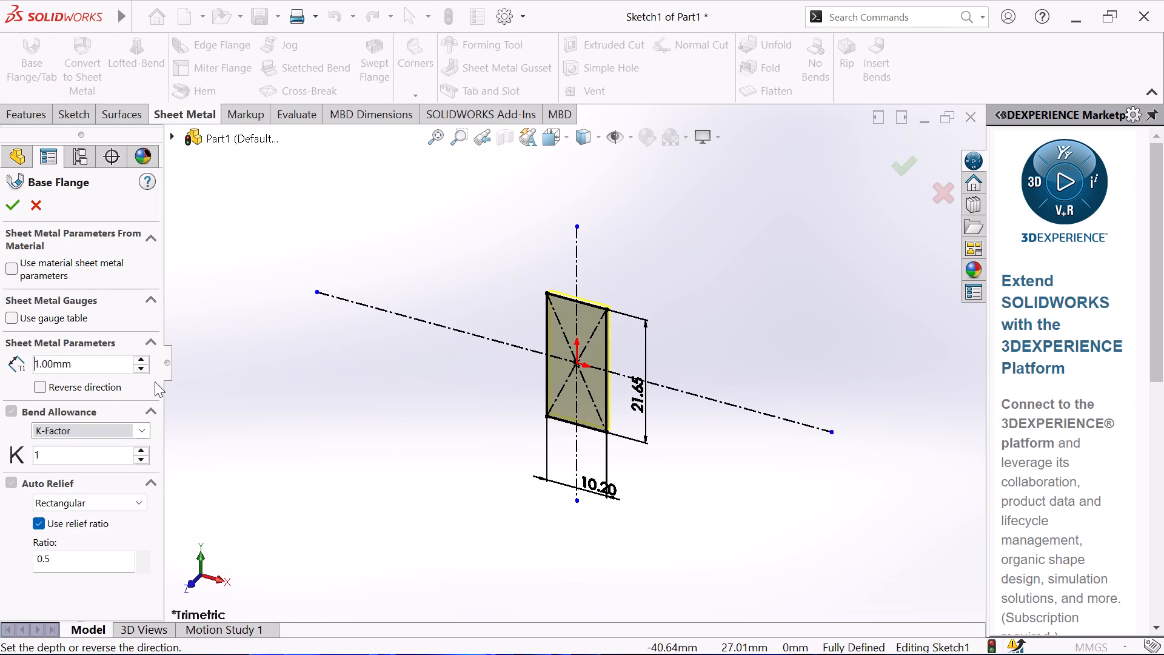
pyautogui.click(144, 360)
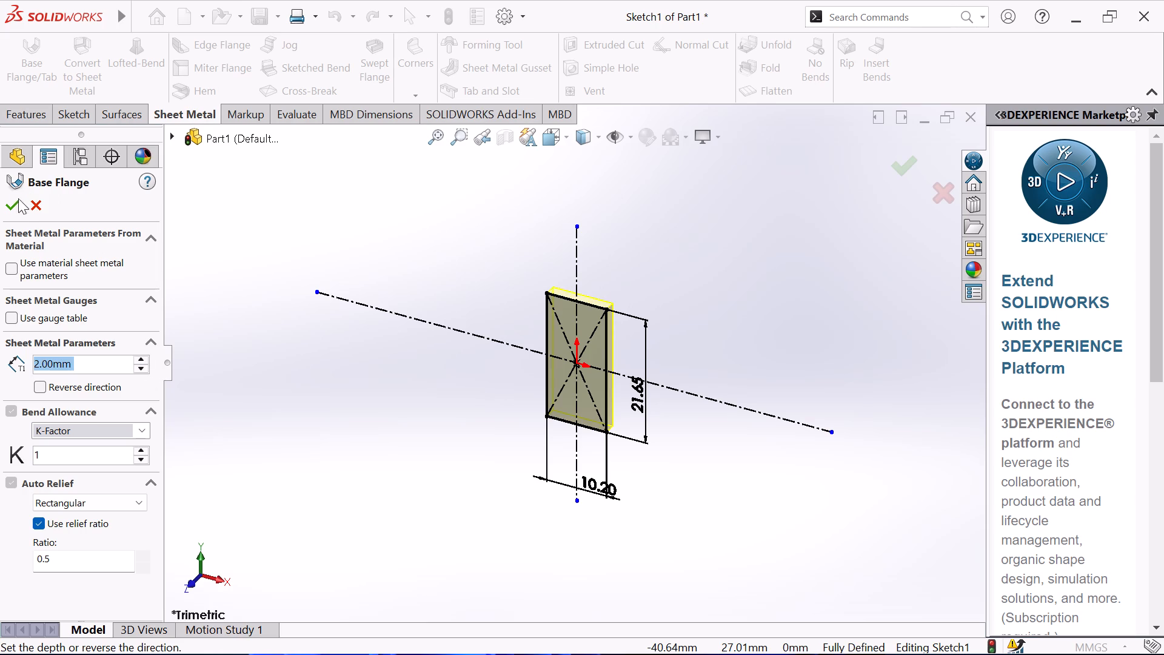
pyautogui.click(18, 206)
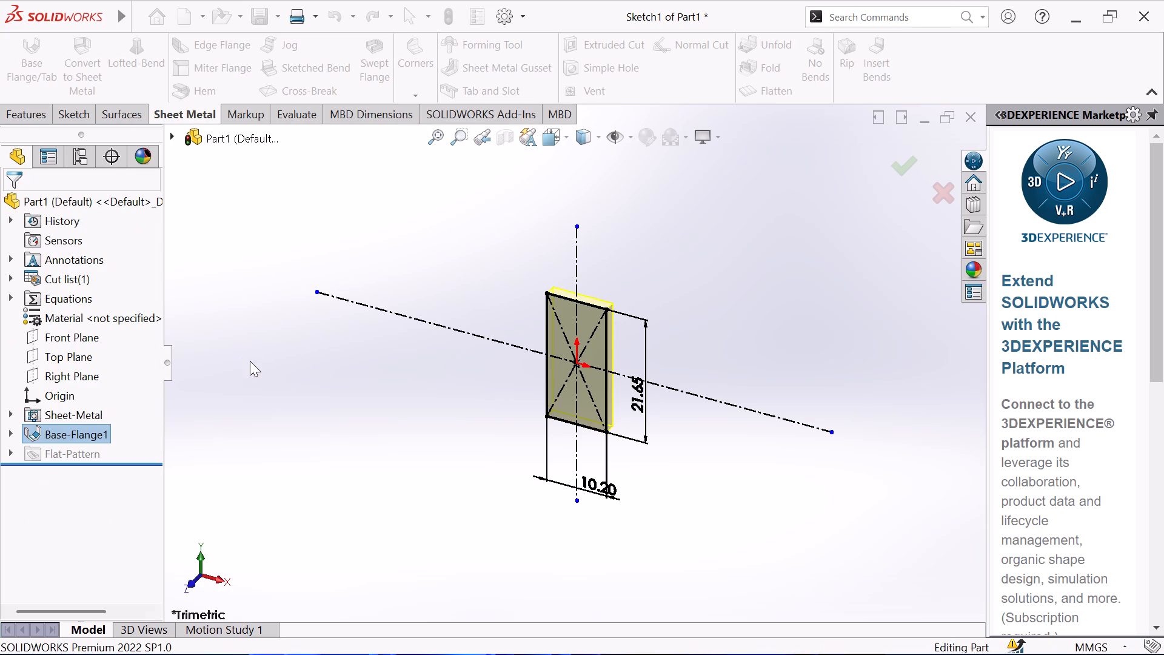
pyautogui.click(250, 361)
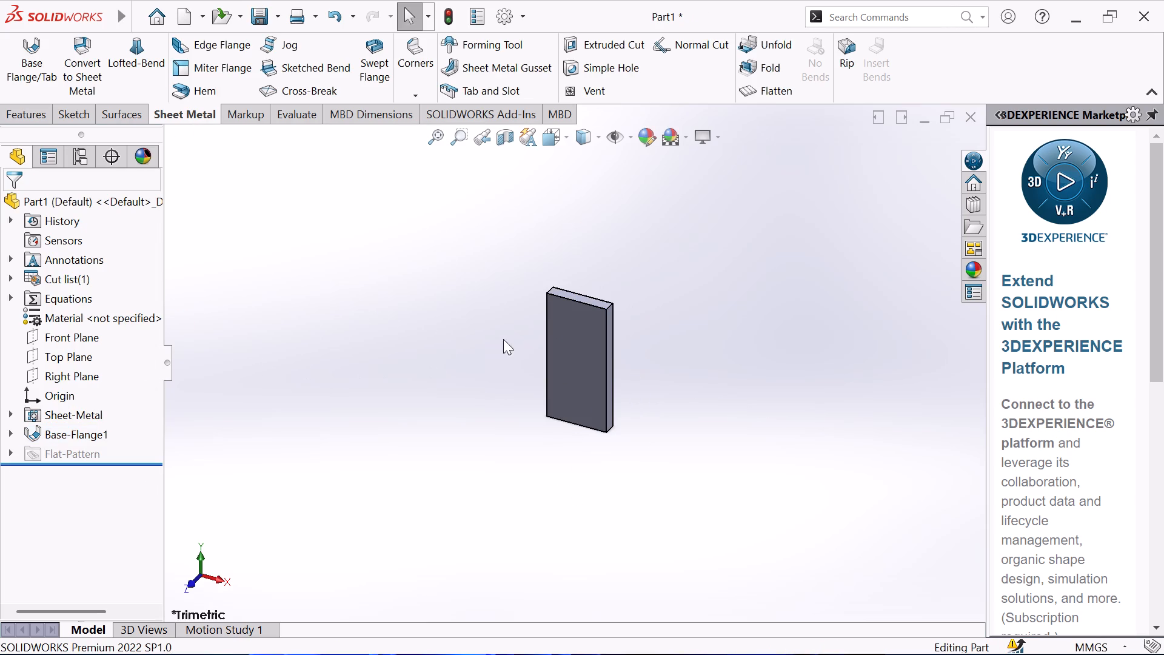
# Start a new sketch on the front face of the base flange.
pyautogui.click(596, 343)
pyautogui.click(662, 306)
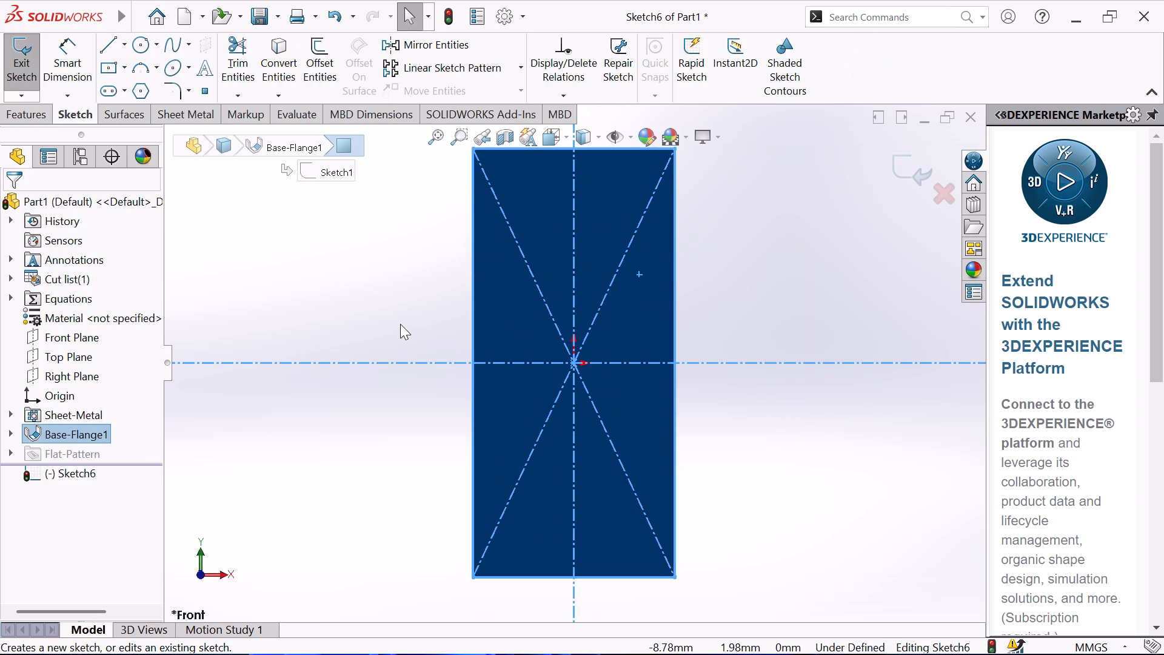
pyautogui.click(400, 324)
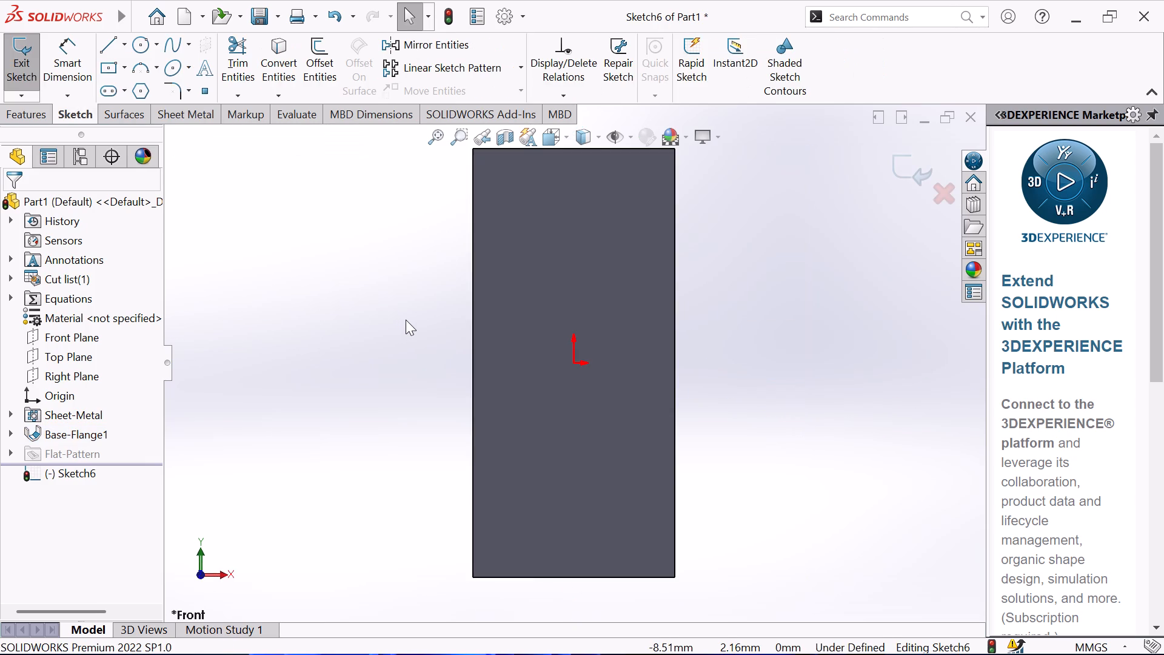
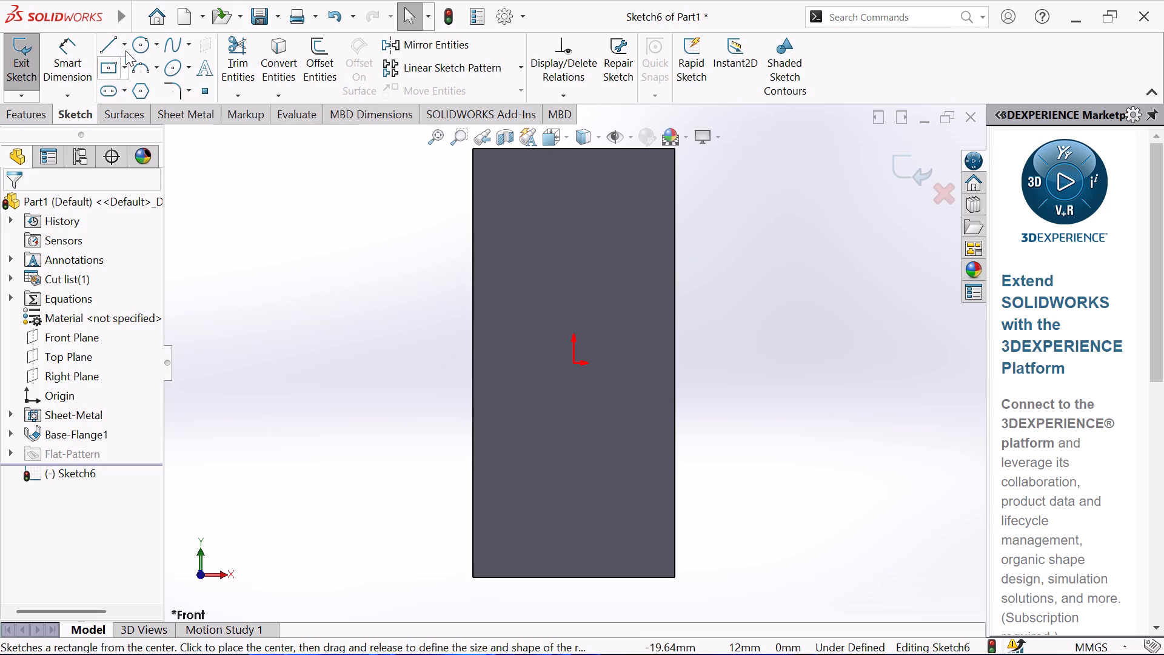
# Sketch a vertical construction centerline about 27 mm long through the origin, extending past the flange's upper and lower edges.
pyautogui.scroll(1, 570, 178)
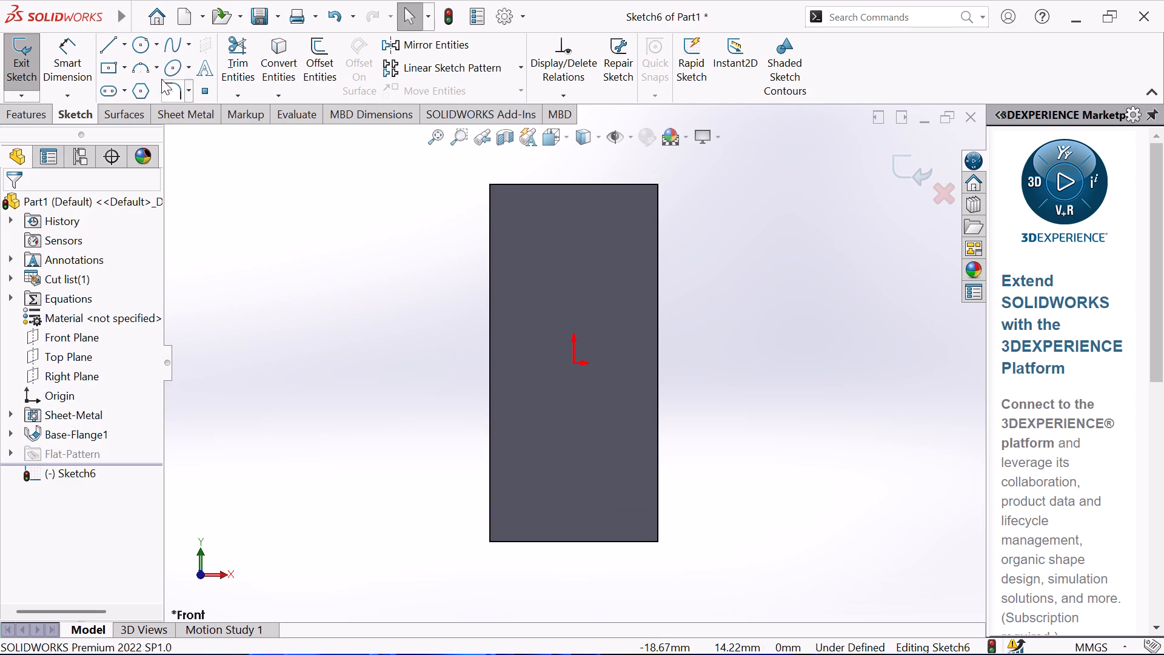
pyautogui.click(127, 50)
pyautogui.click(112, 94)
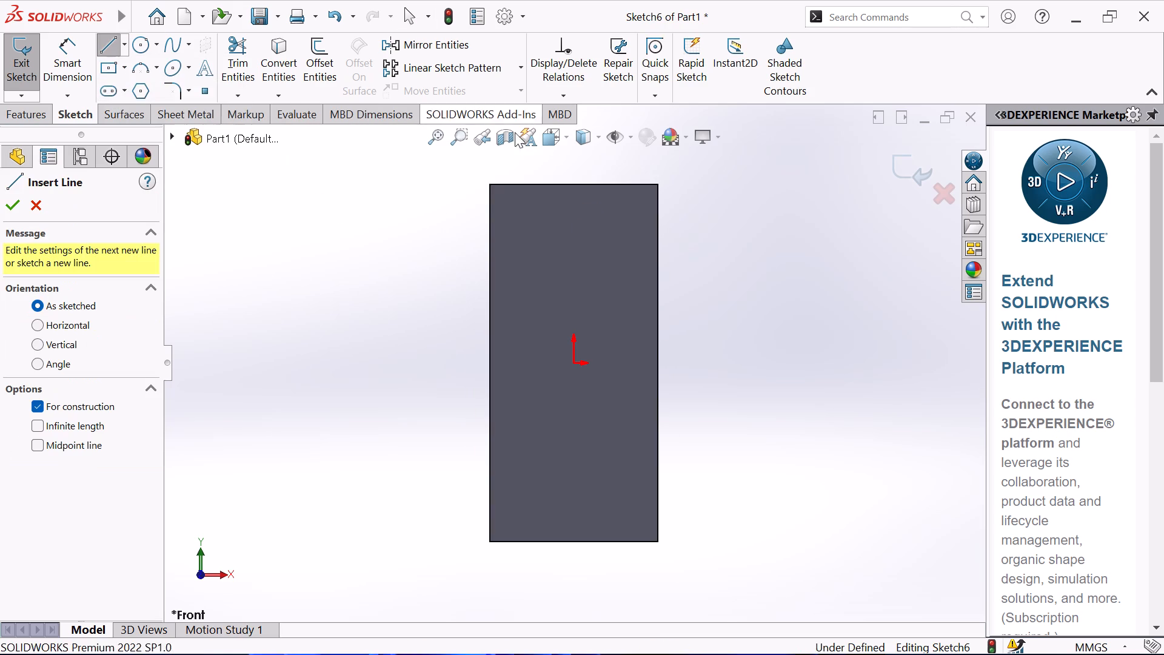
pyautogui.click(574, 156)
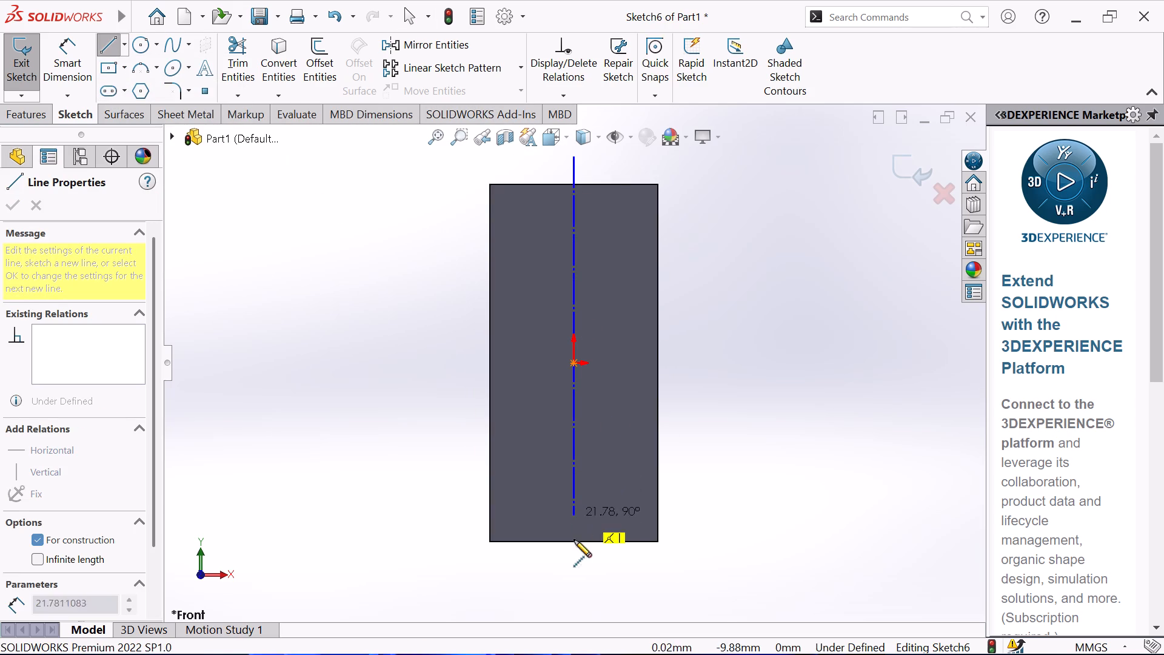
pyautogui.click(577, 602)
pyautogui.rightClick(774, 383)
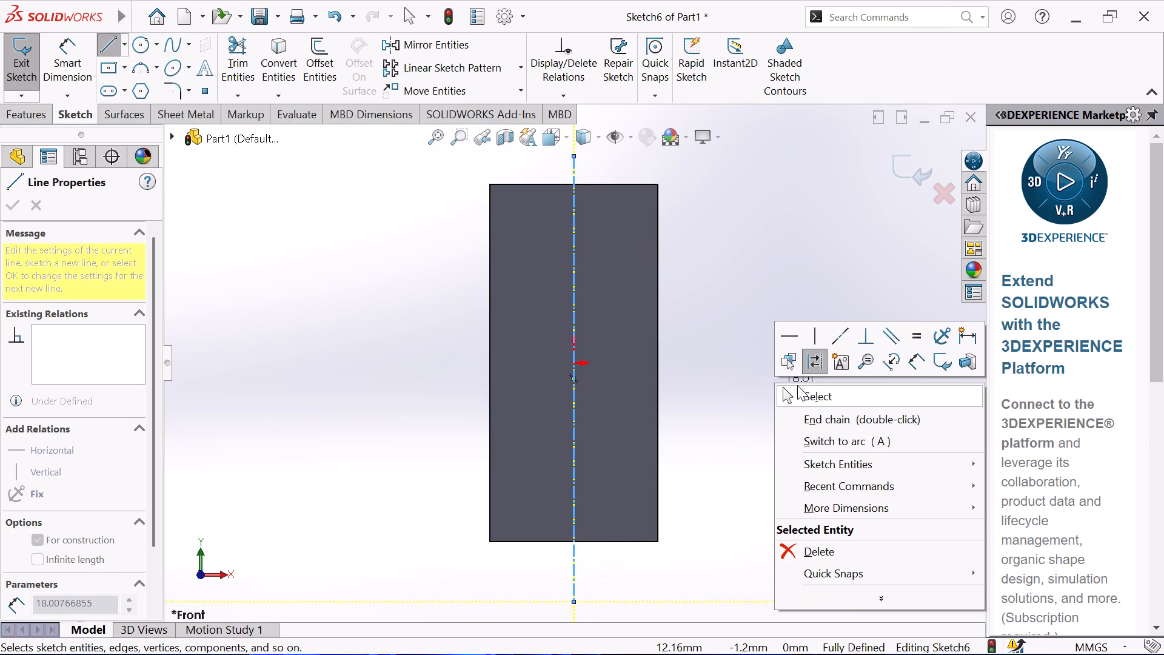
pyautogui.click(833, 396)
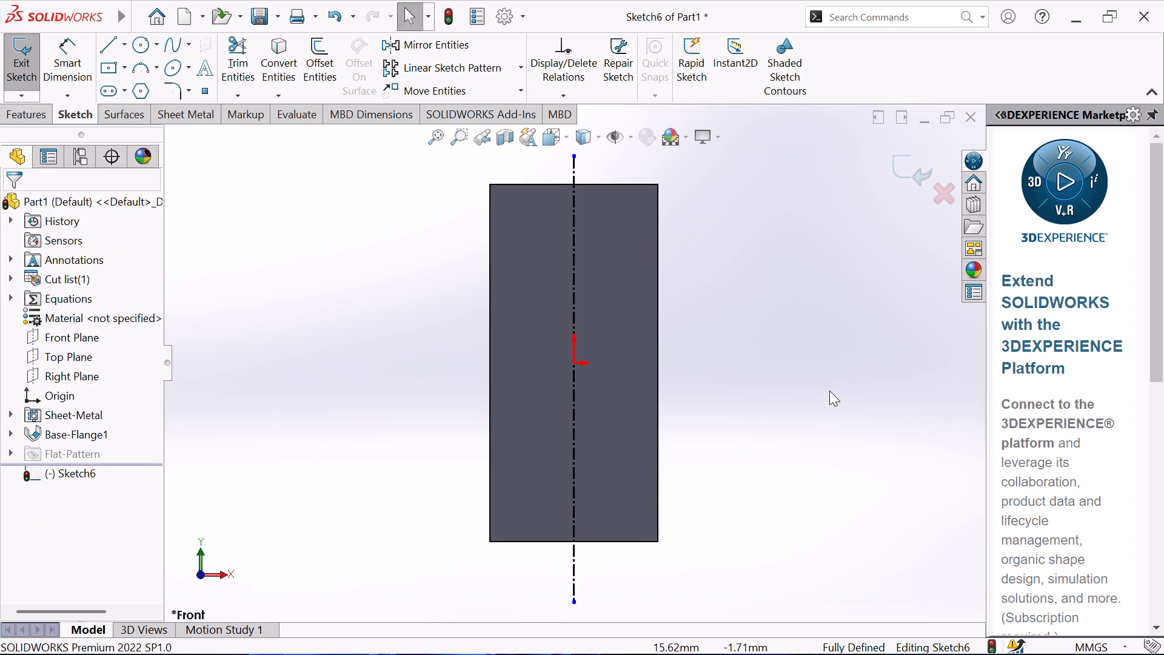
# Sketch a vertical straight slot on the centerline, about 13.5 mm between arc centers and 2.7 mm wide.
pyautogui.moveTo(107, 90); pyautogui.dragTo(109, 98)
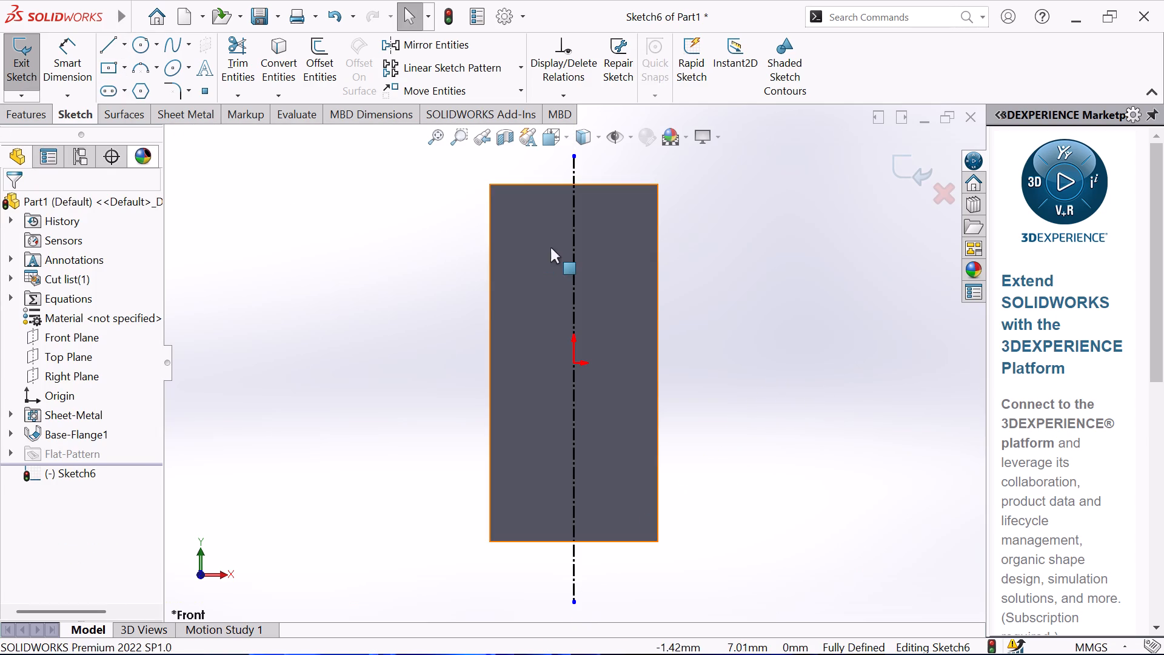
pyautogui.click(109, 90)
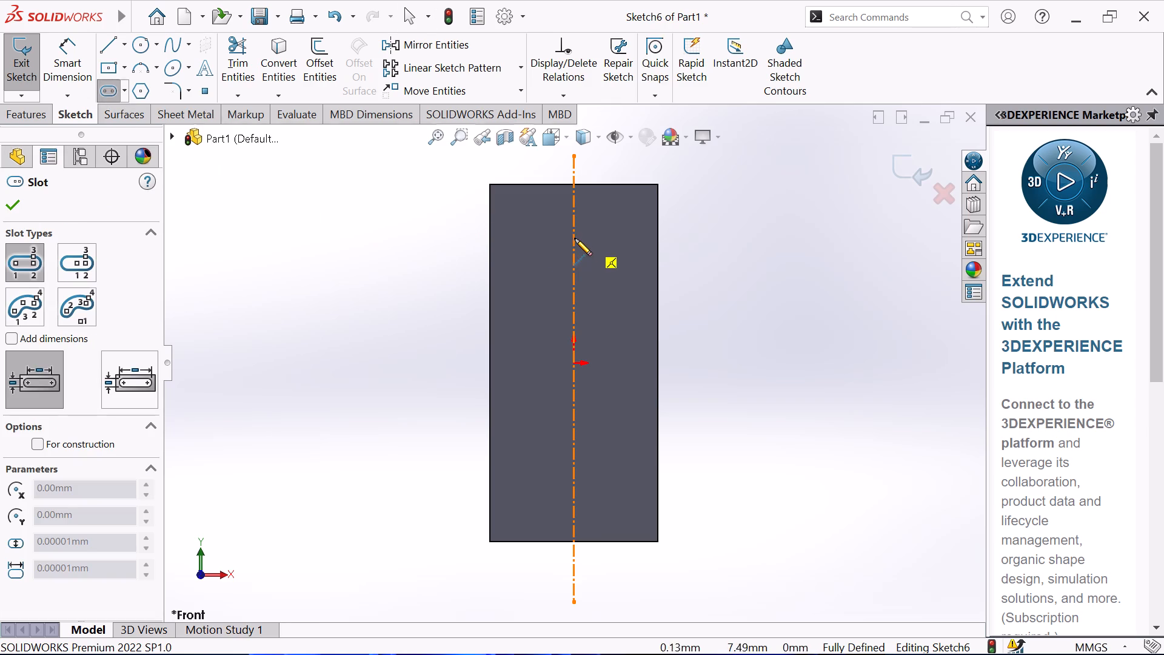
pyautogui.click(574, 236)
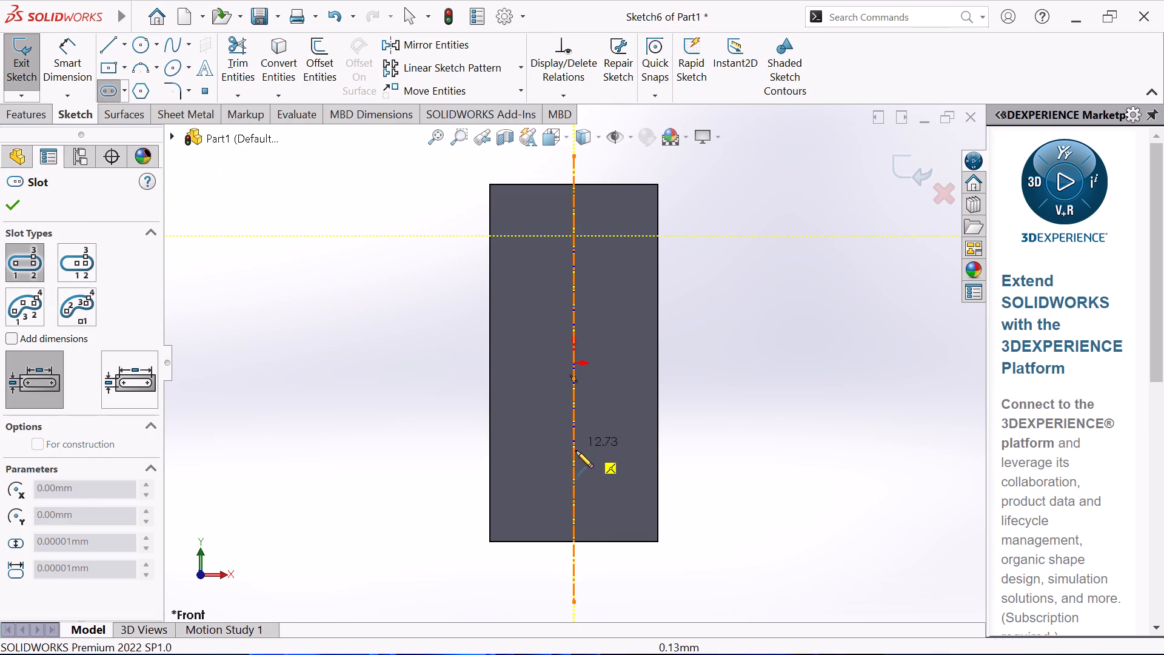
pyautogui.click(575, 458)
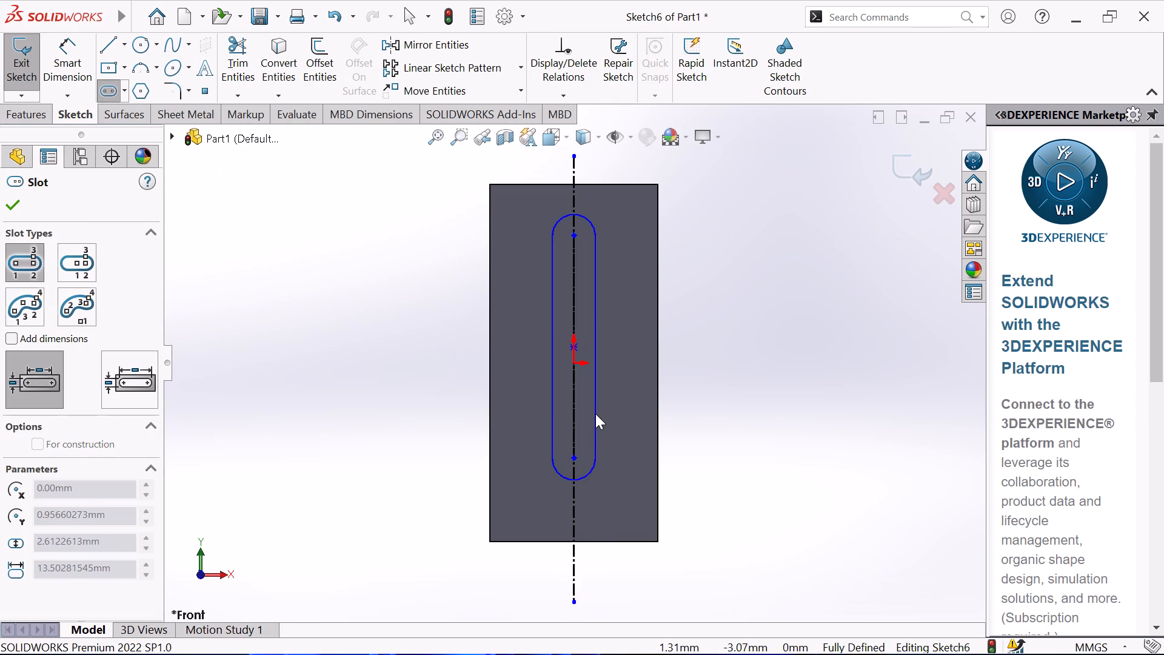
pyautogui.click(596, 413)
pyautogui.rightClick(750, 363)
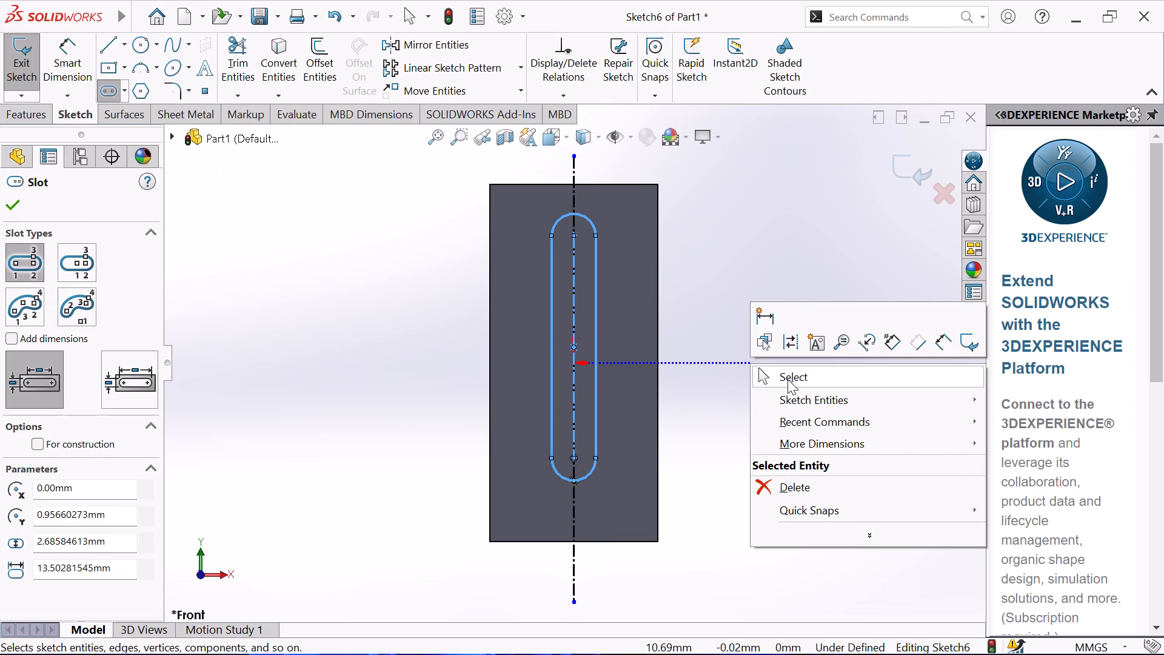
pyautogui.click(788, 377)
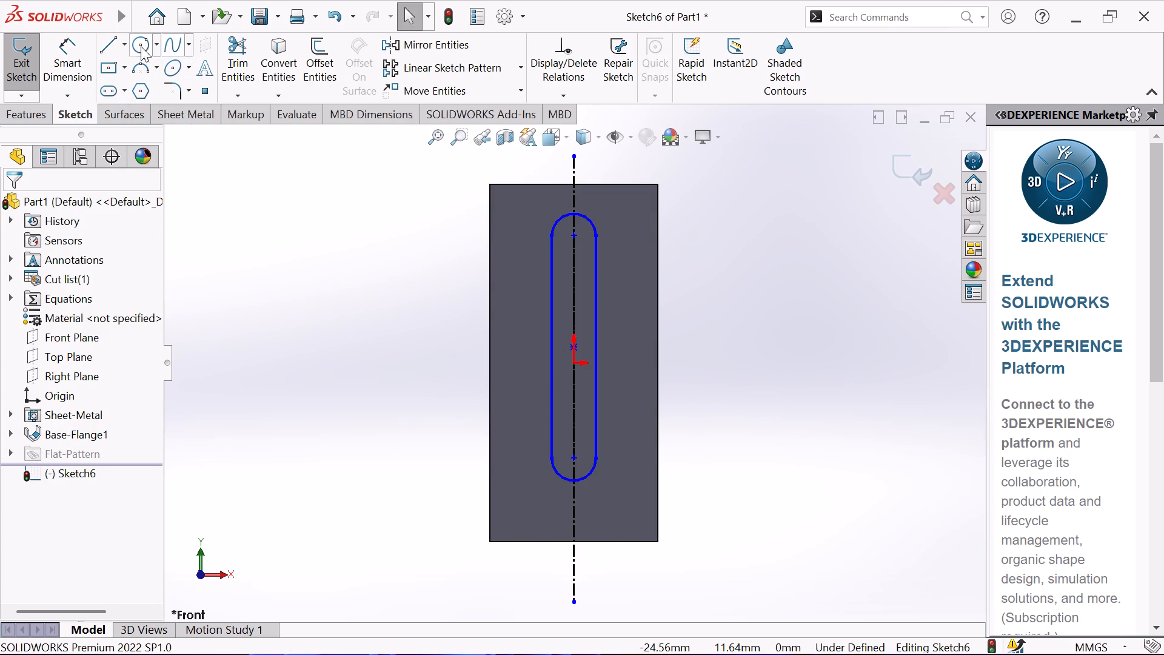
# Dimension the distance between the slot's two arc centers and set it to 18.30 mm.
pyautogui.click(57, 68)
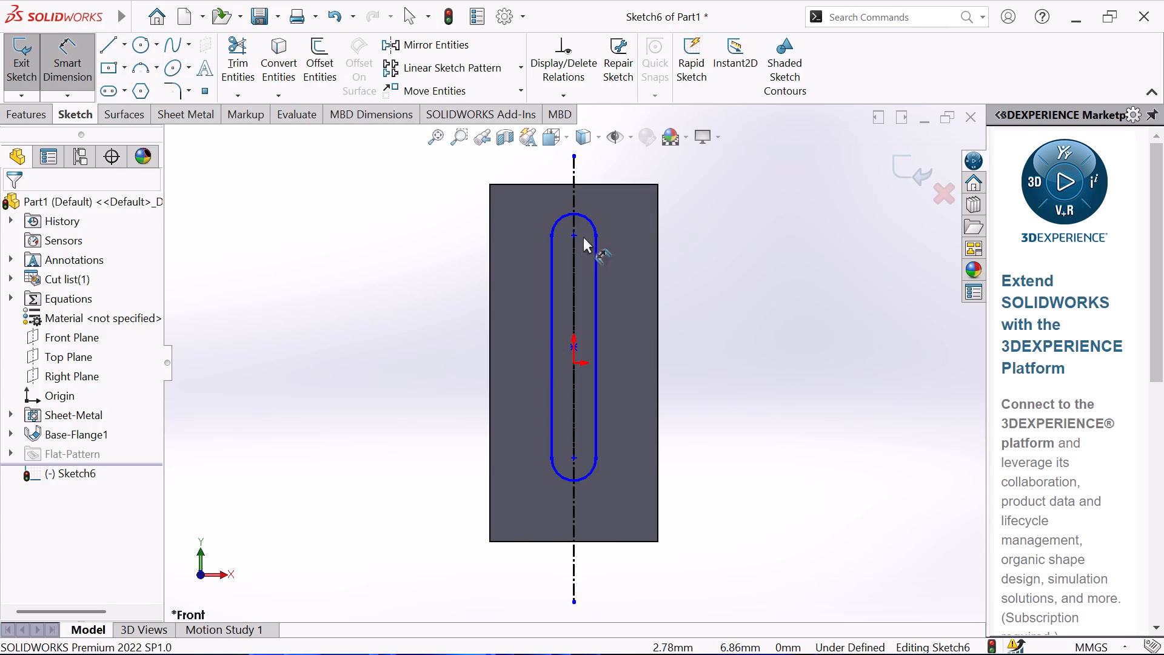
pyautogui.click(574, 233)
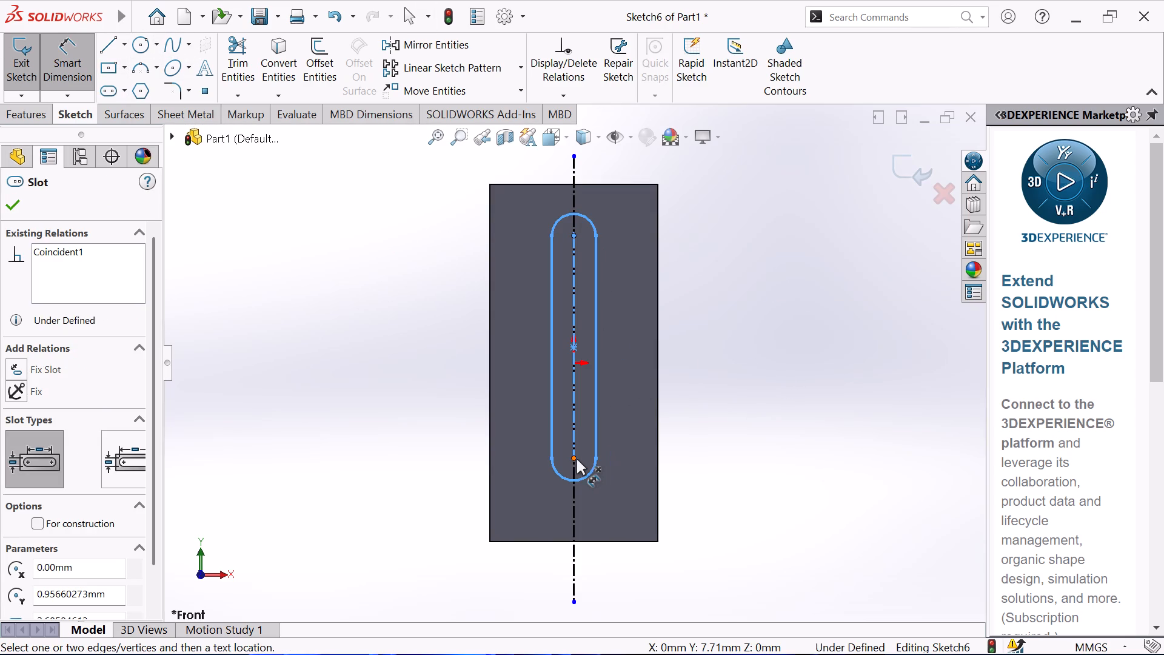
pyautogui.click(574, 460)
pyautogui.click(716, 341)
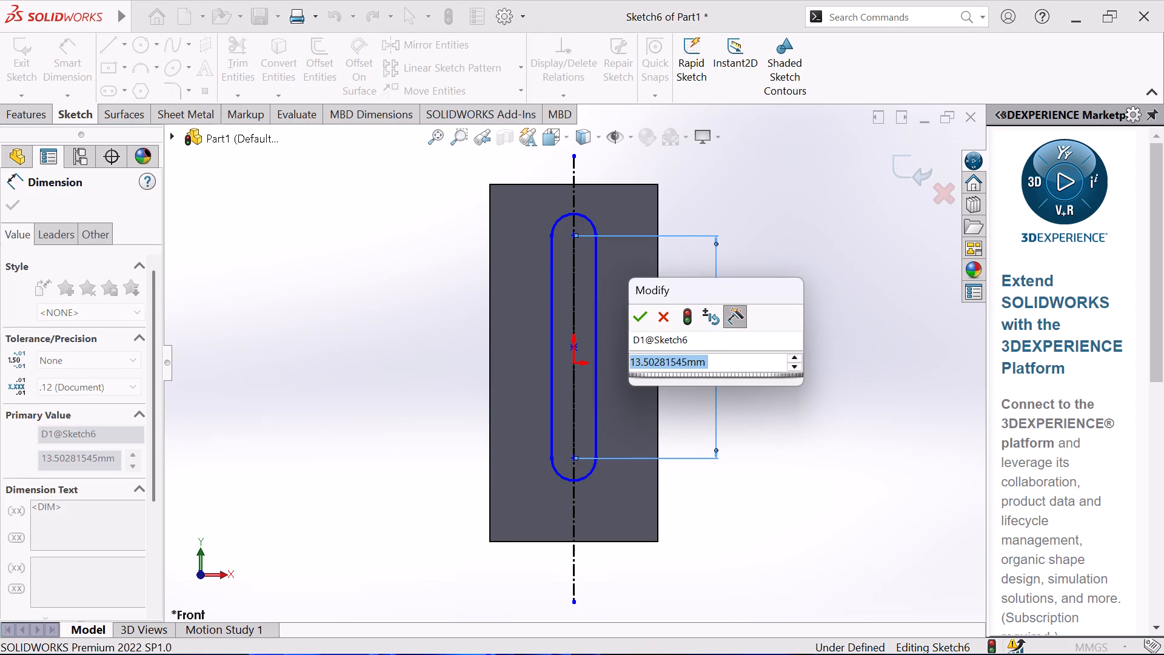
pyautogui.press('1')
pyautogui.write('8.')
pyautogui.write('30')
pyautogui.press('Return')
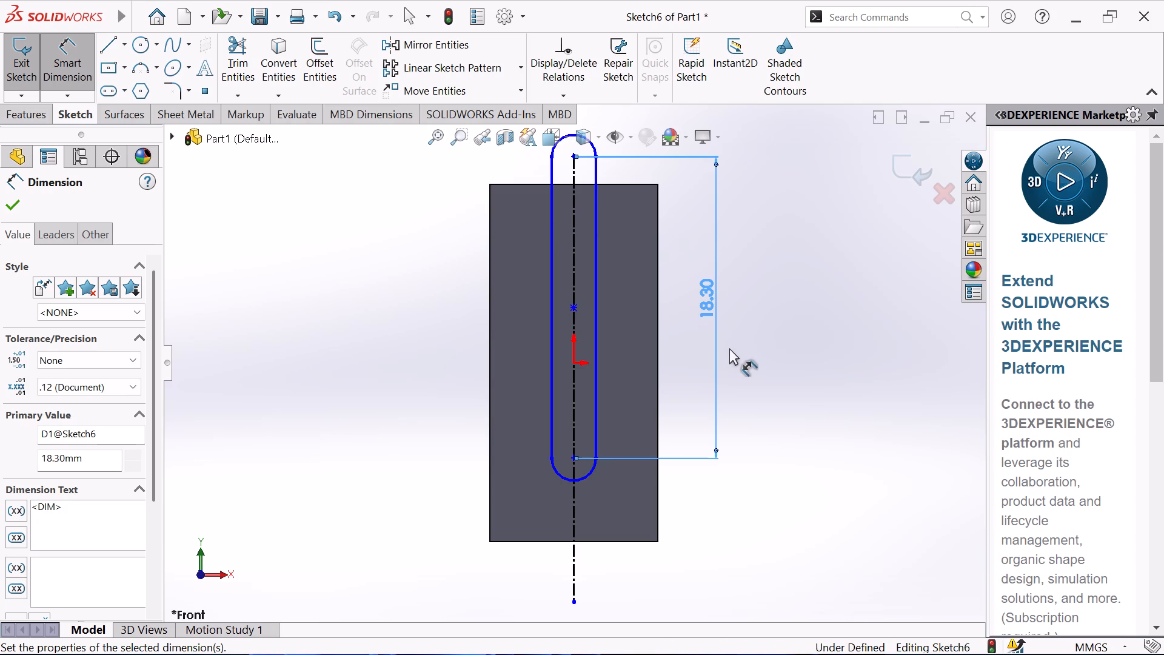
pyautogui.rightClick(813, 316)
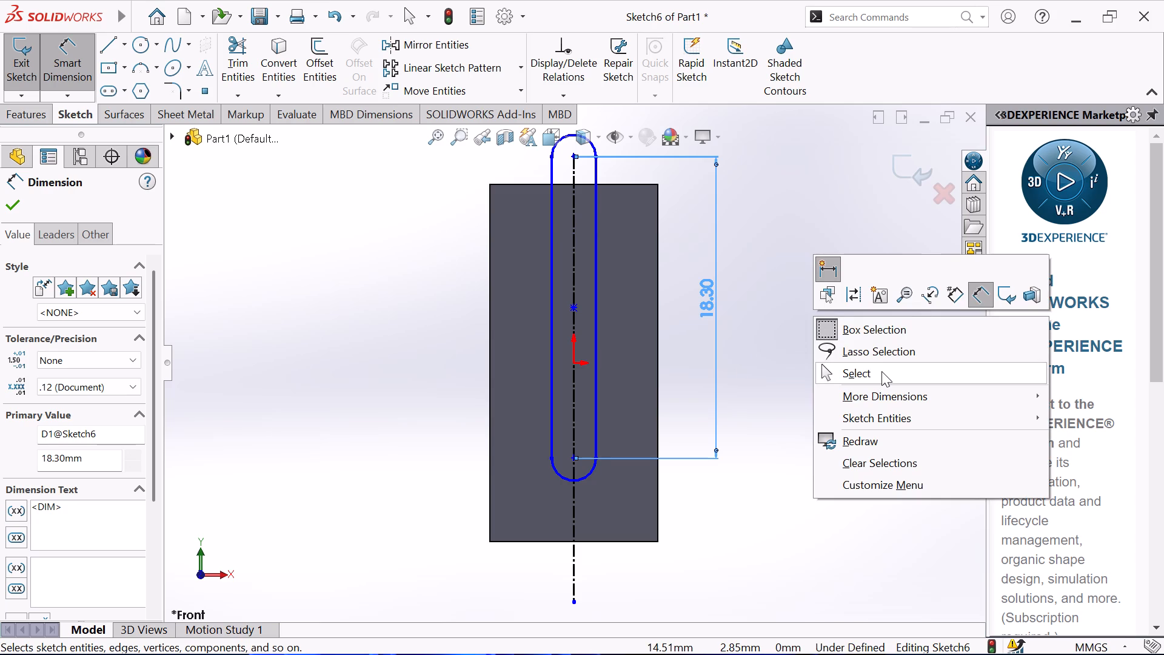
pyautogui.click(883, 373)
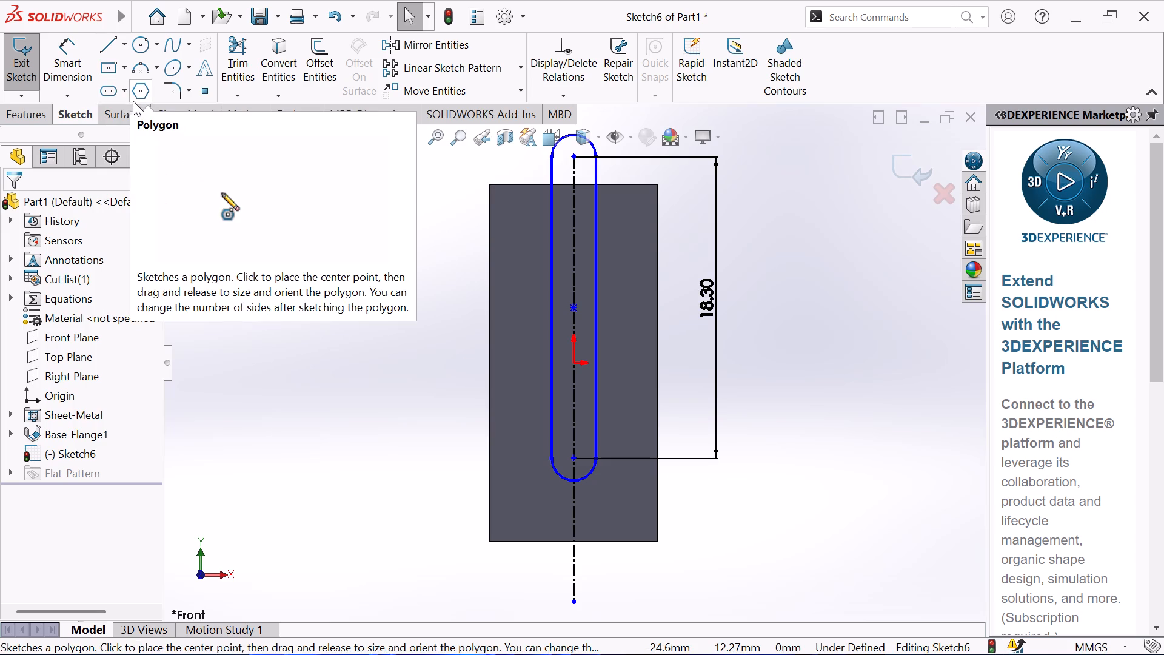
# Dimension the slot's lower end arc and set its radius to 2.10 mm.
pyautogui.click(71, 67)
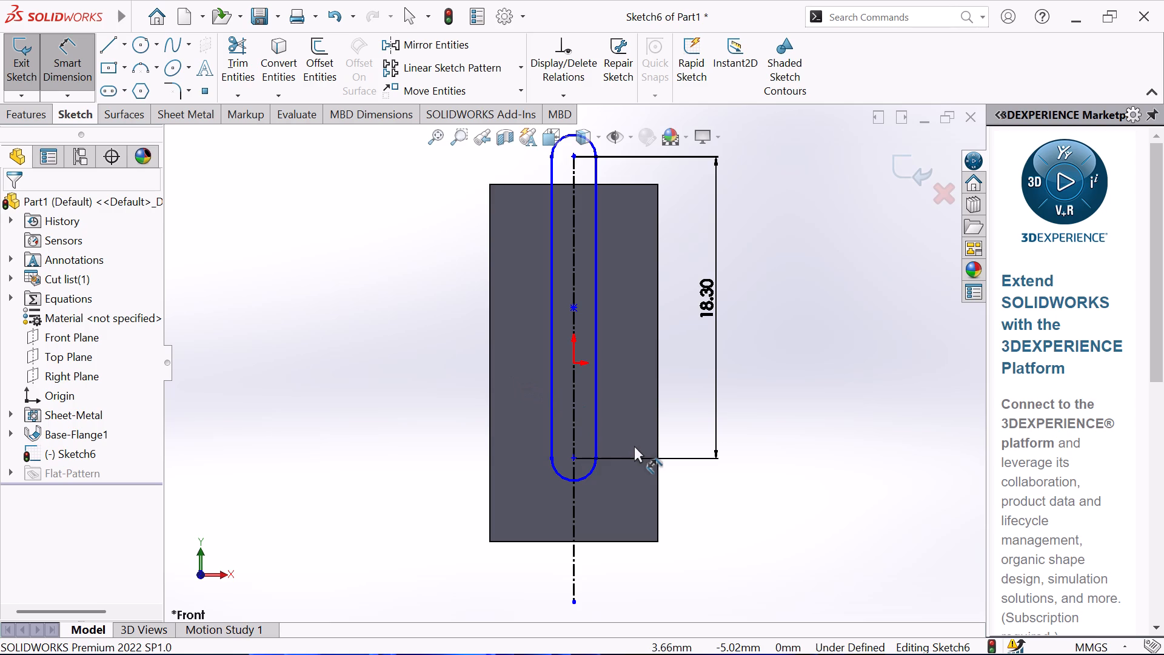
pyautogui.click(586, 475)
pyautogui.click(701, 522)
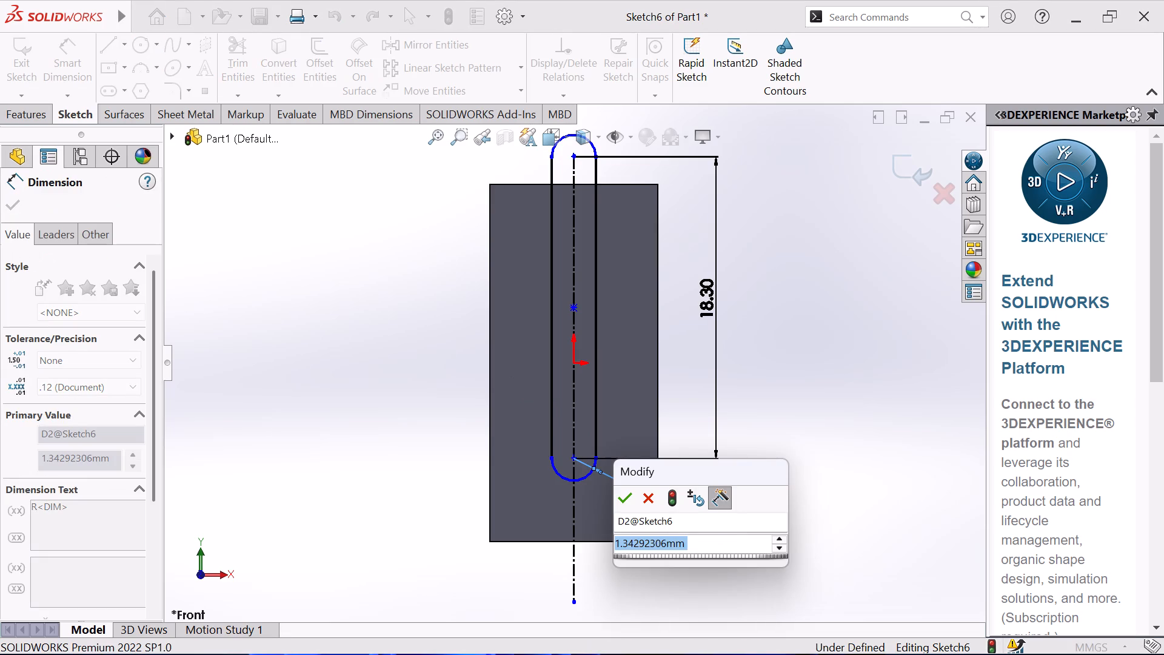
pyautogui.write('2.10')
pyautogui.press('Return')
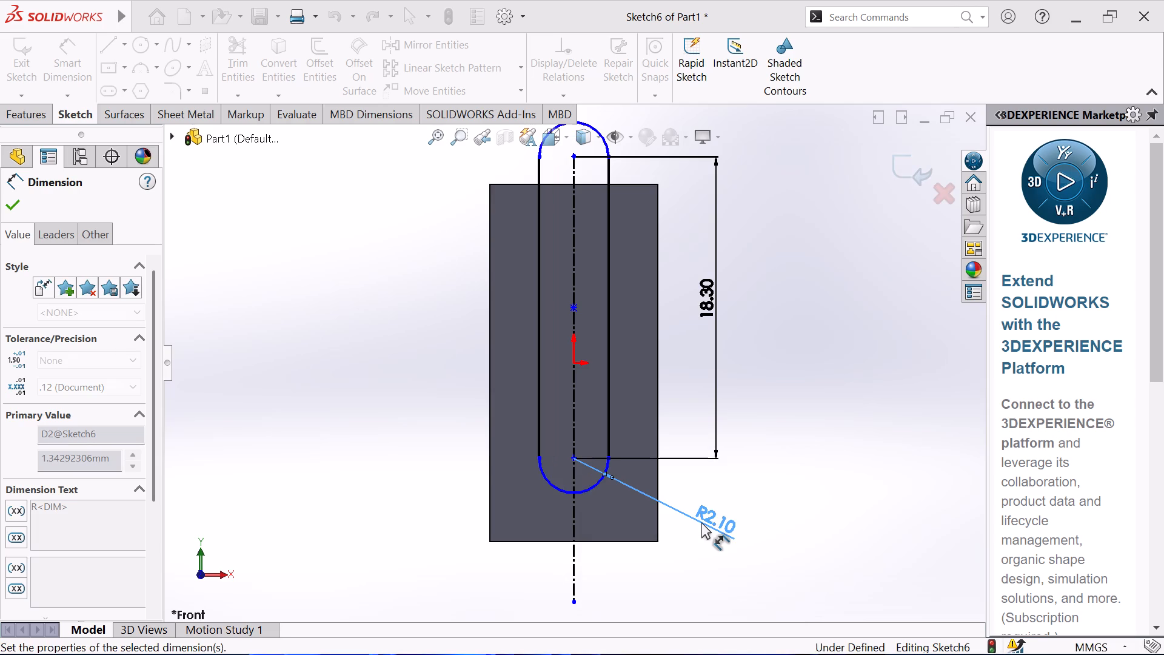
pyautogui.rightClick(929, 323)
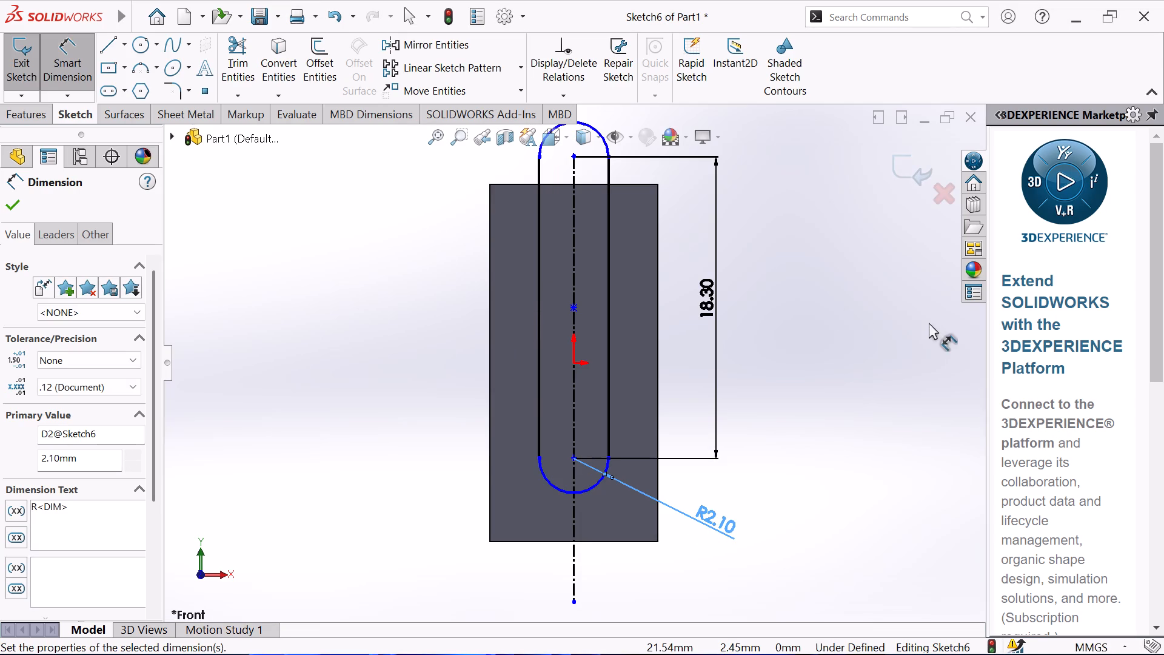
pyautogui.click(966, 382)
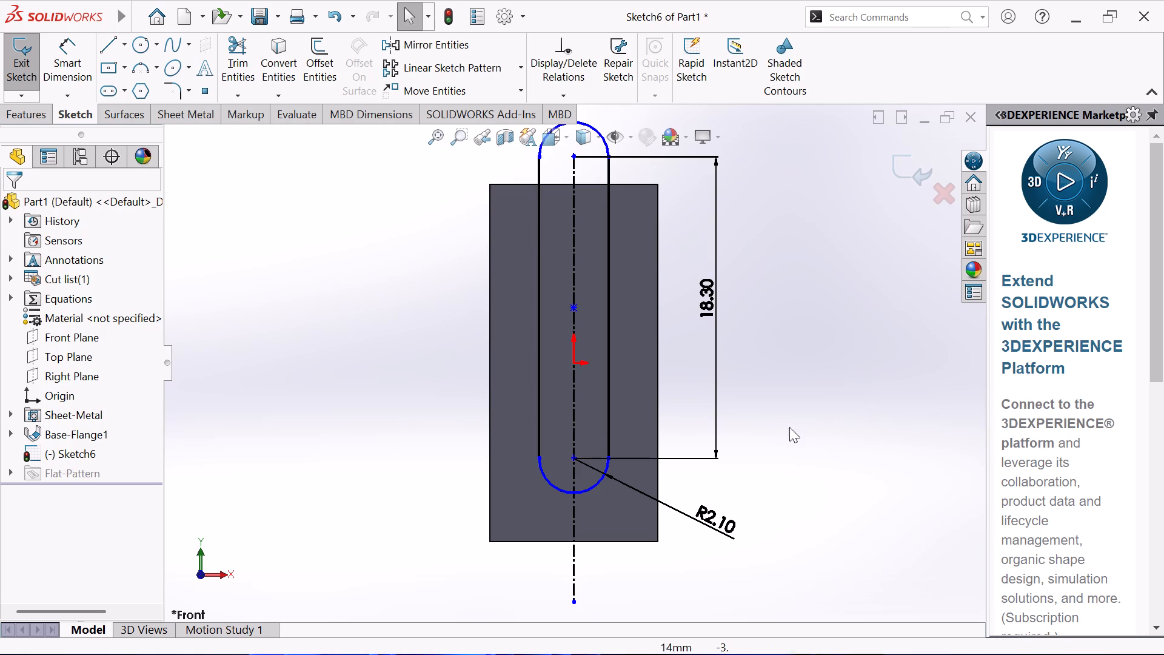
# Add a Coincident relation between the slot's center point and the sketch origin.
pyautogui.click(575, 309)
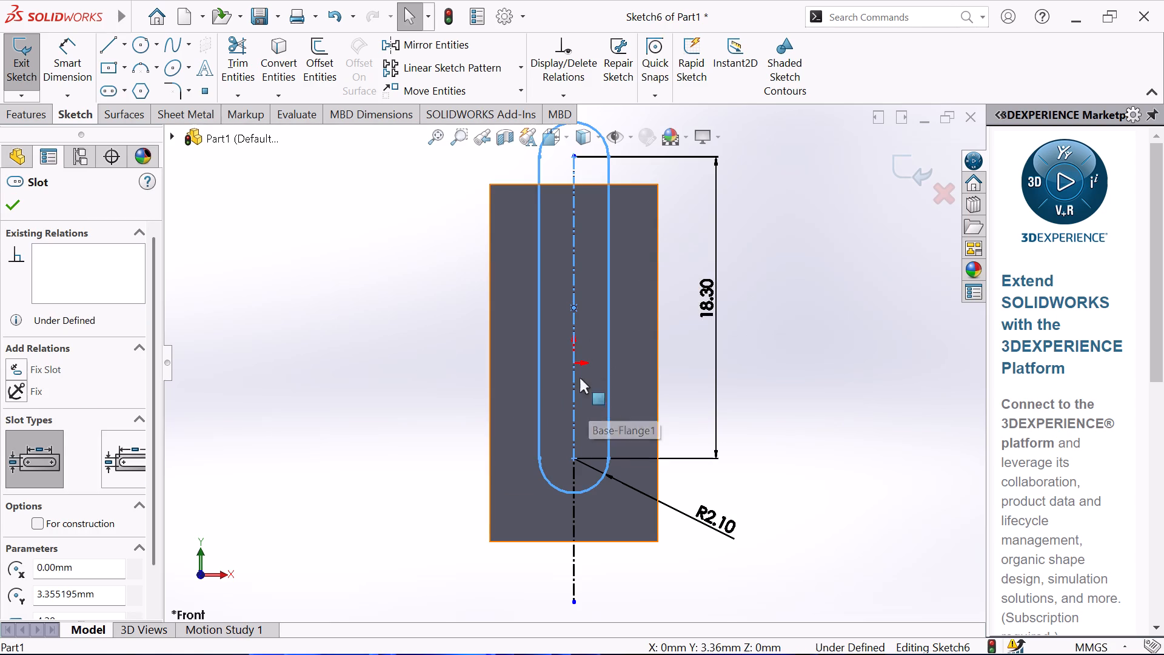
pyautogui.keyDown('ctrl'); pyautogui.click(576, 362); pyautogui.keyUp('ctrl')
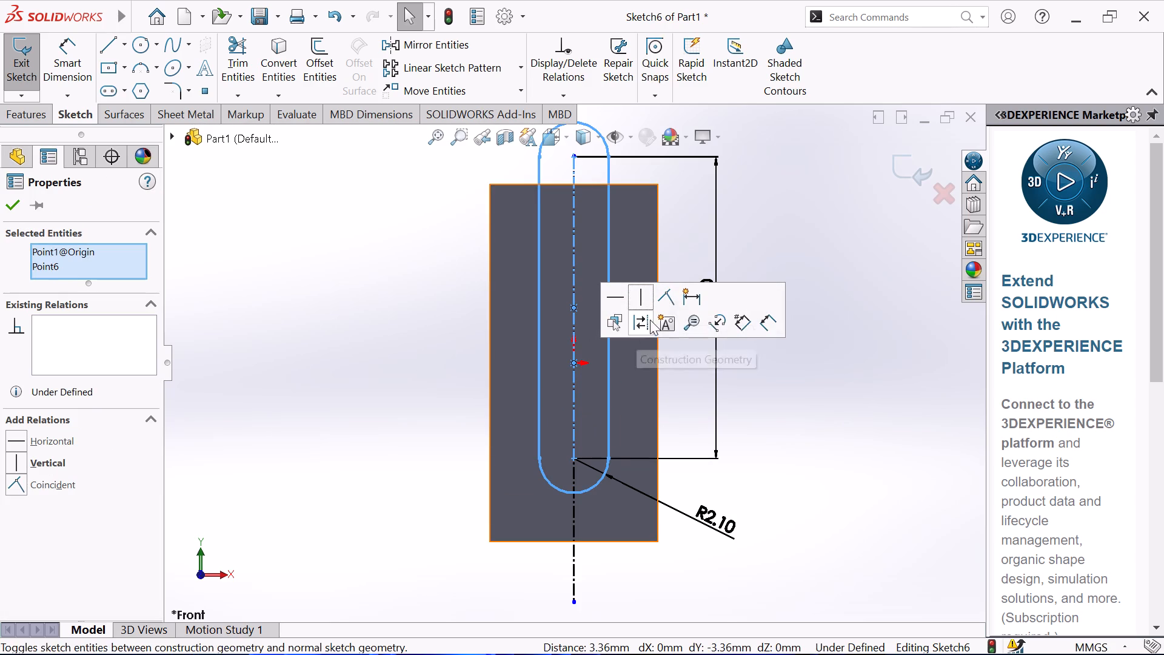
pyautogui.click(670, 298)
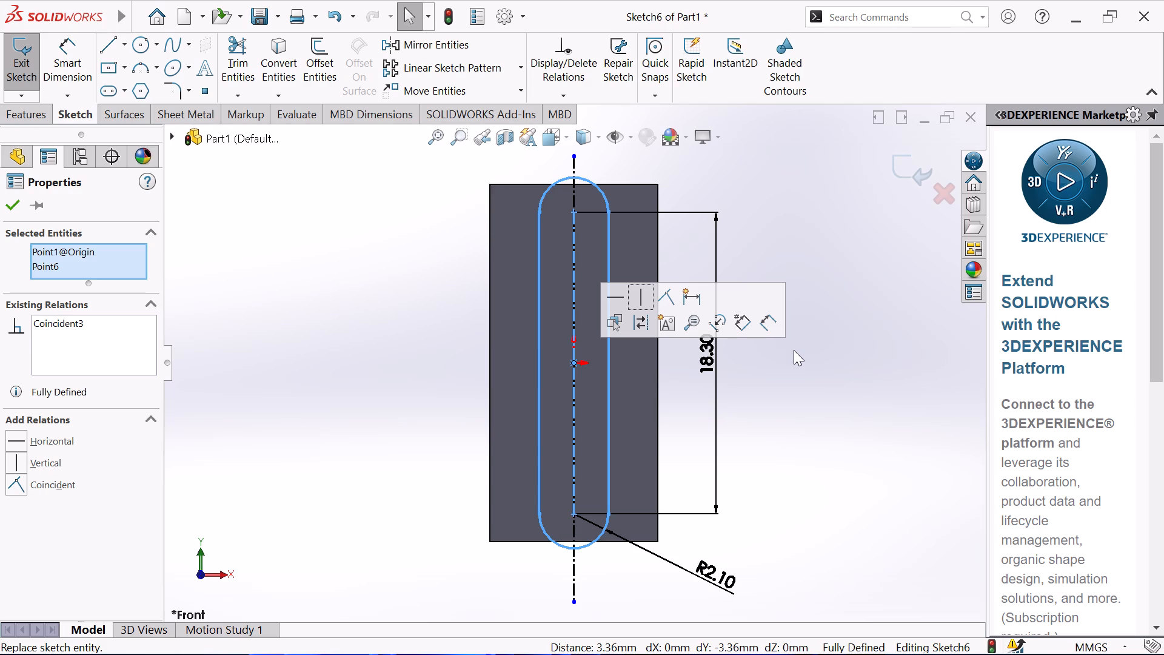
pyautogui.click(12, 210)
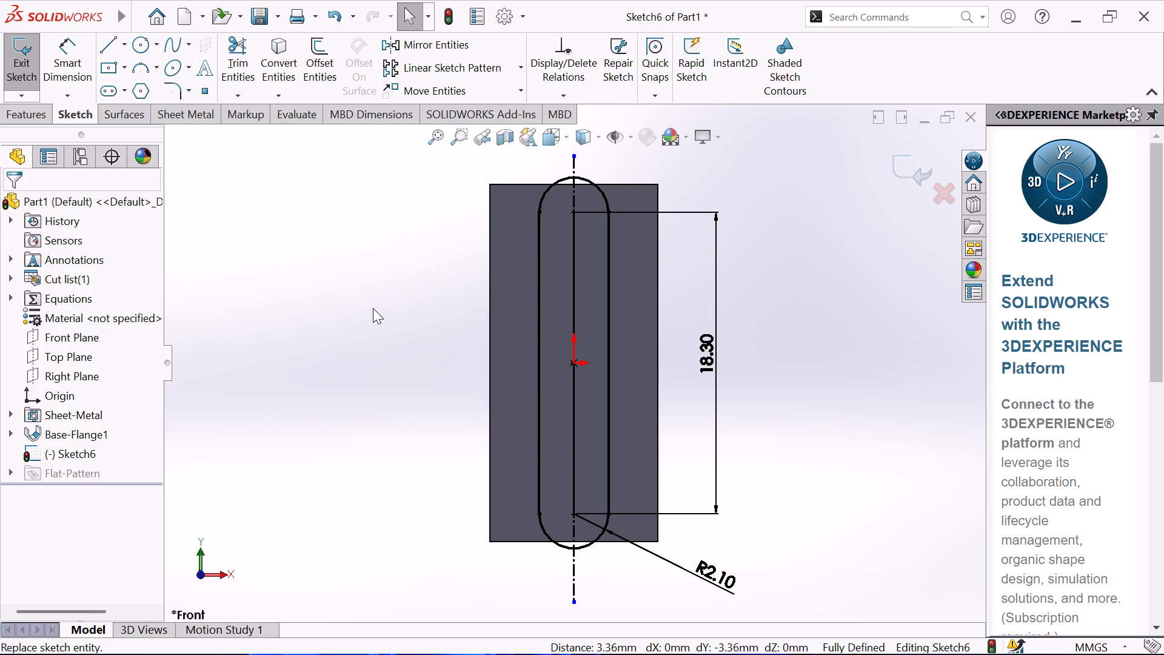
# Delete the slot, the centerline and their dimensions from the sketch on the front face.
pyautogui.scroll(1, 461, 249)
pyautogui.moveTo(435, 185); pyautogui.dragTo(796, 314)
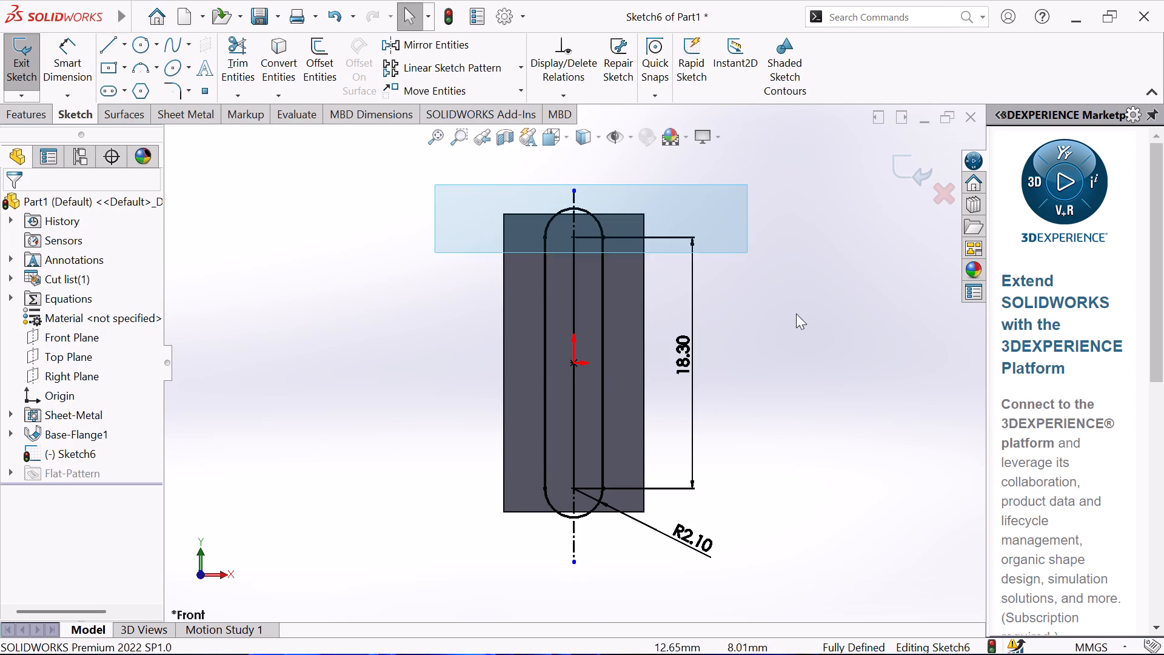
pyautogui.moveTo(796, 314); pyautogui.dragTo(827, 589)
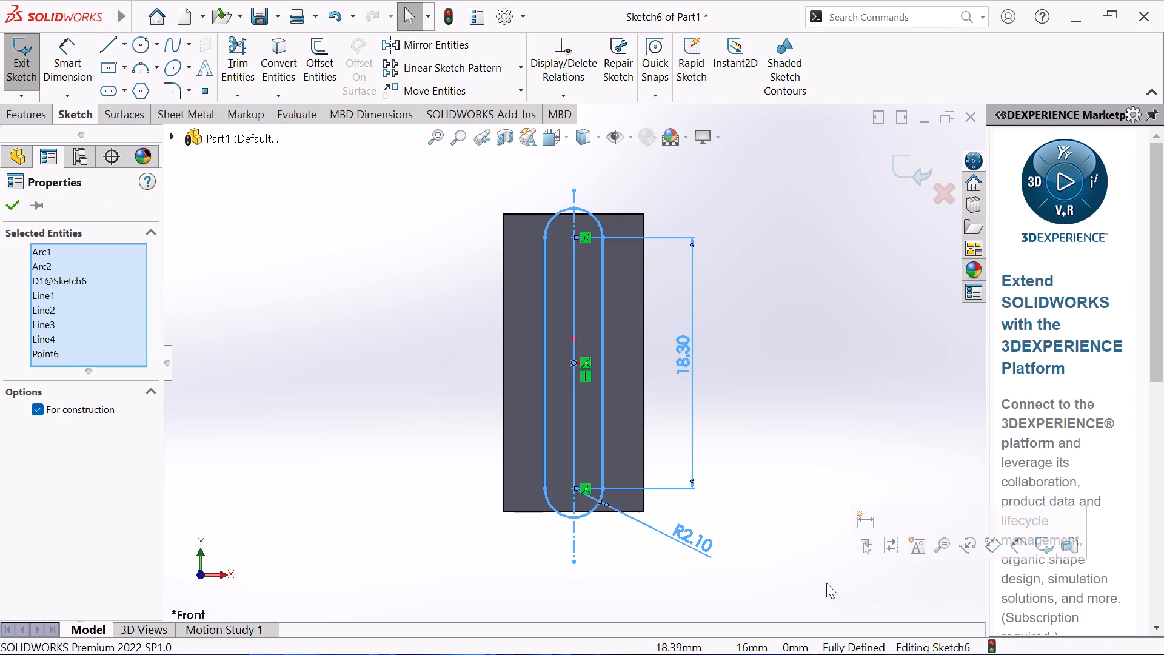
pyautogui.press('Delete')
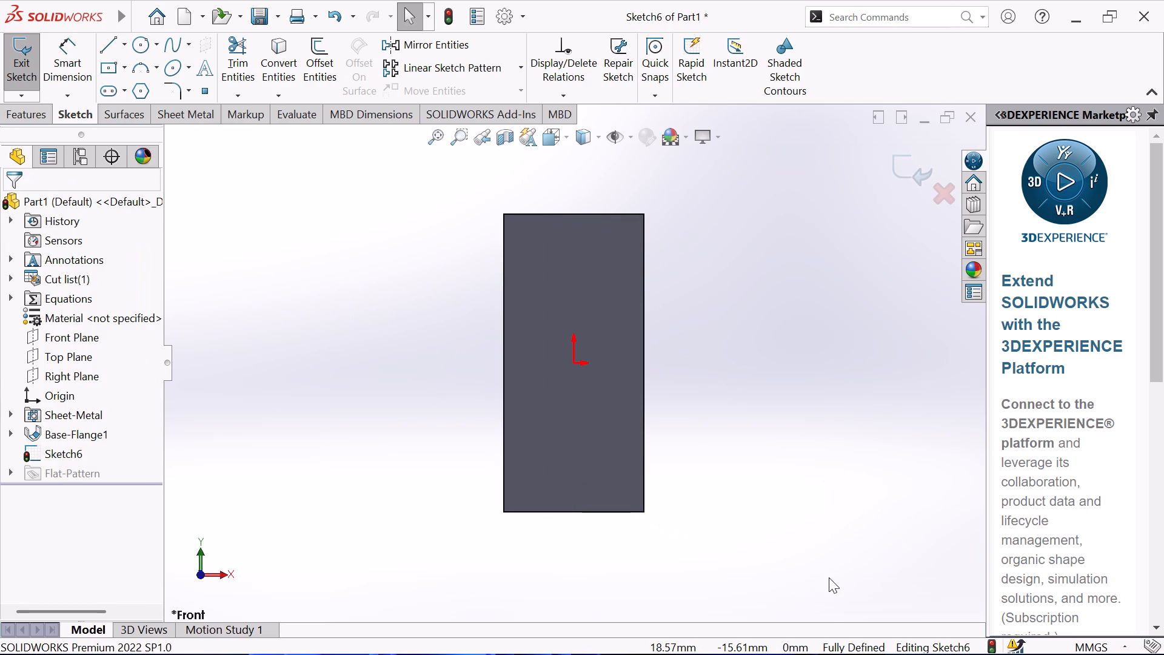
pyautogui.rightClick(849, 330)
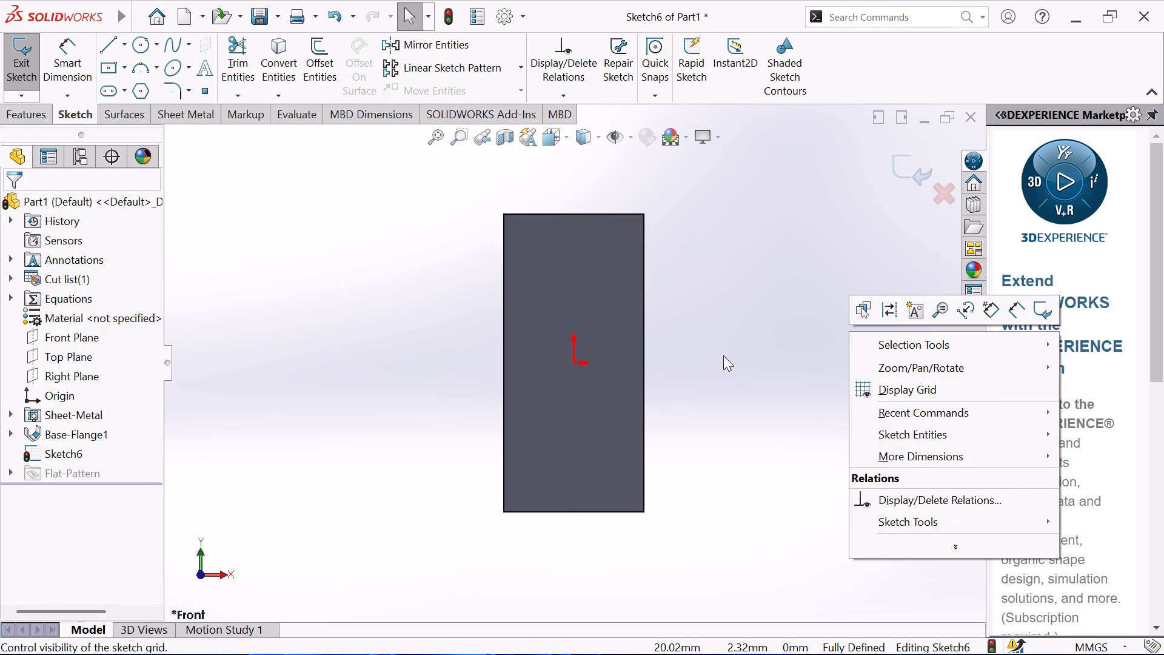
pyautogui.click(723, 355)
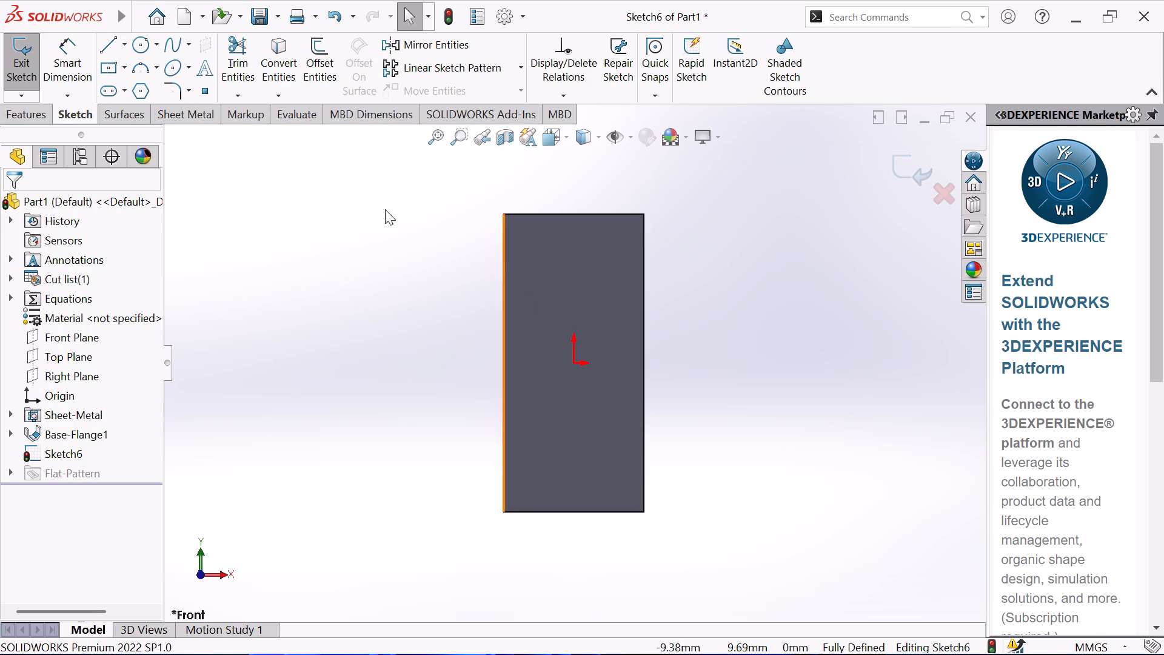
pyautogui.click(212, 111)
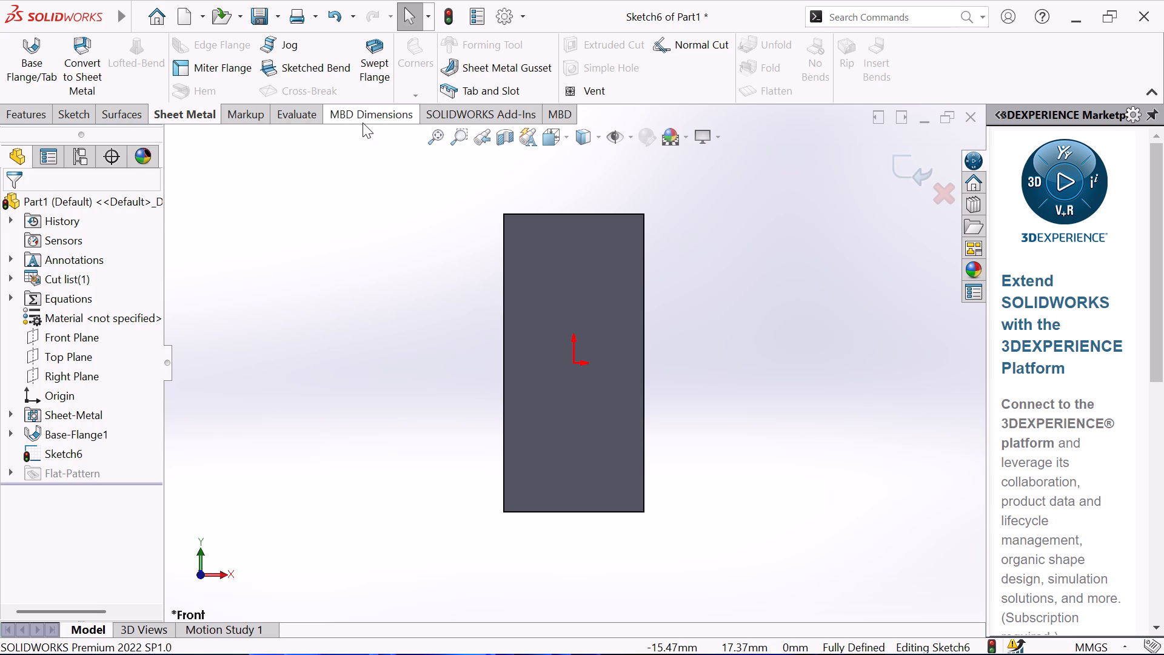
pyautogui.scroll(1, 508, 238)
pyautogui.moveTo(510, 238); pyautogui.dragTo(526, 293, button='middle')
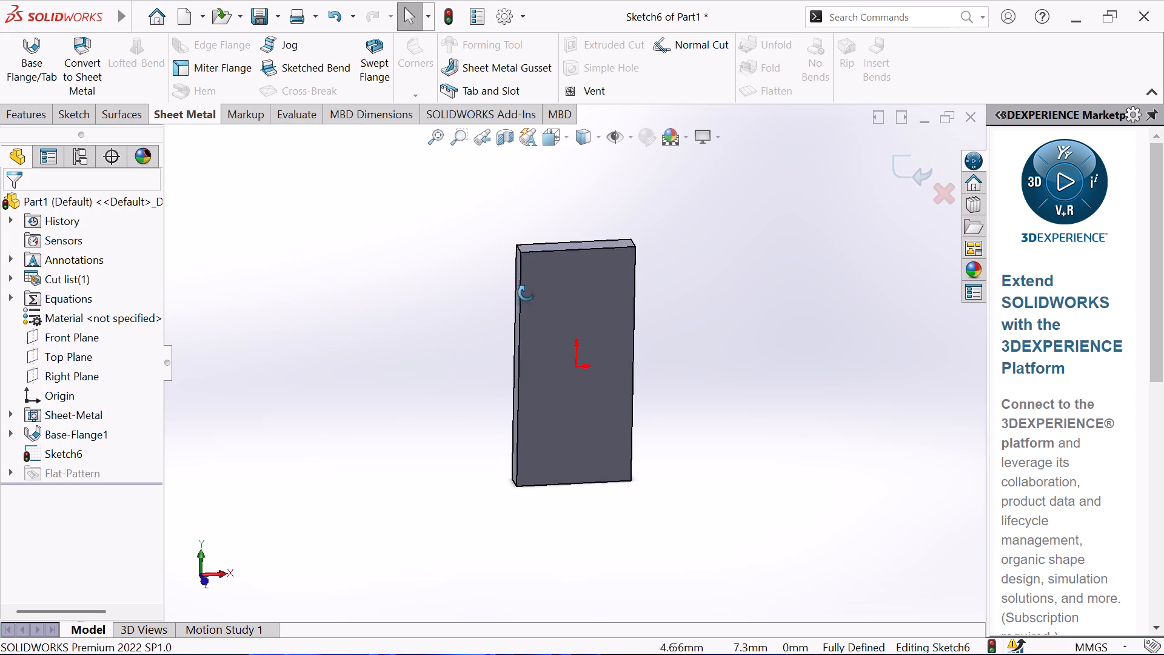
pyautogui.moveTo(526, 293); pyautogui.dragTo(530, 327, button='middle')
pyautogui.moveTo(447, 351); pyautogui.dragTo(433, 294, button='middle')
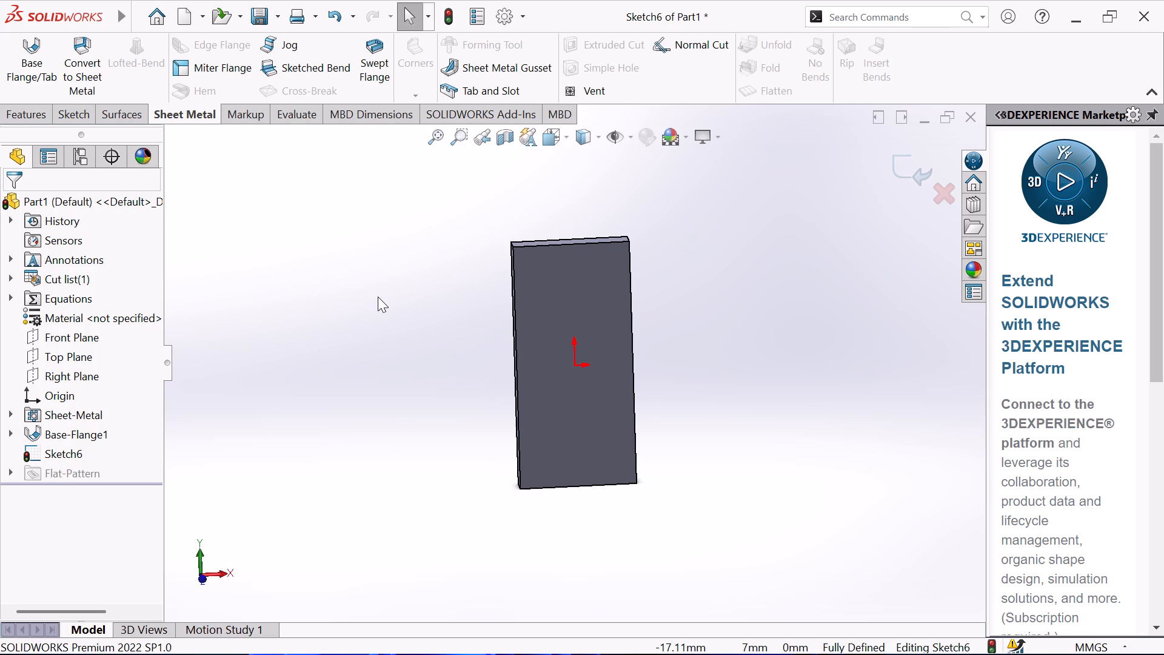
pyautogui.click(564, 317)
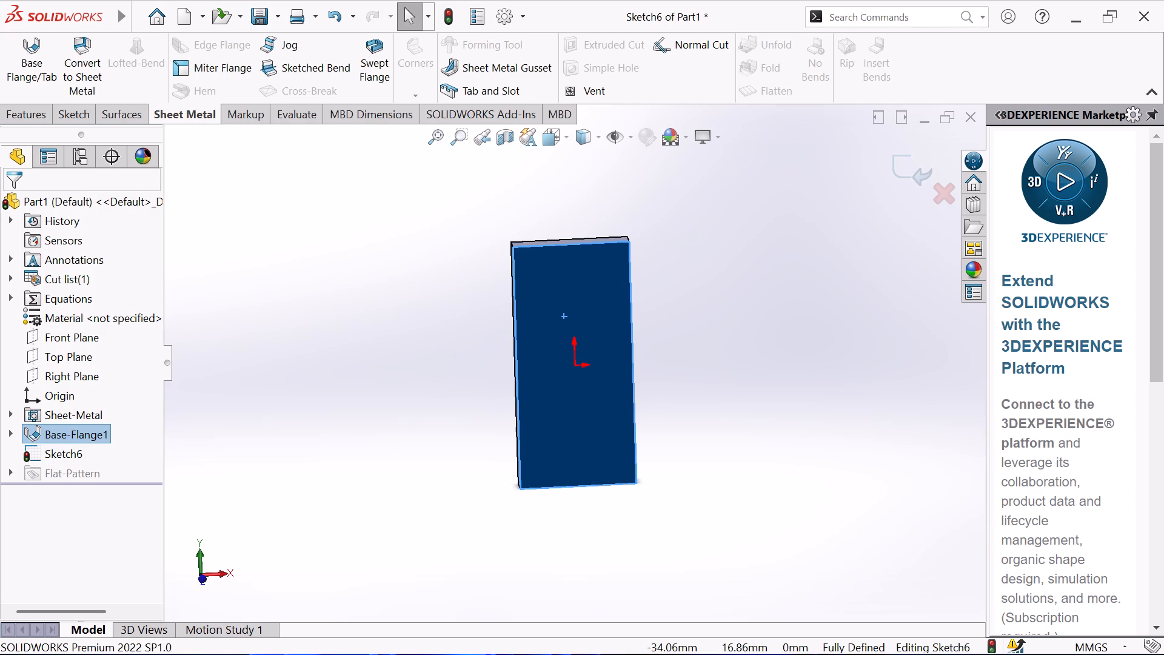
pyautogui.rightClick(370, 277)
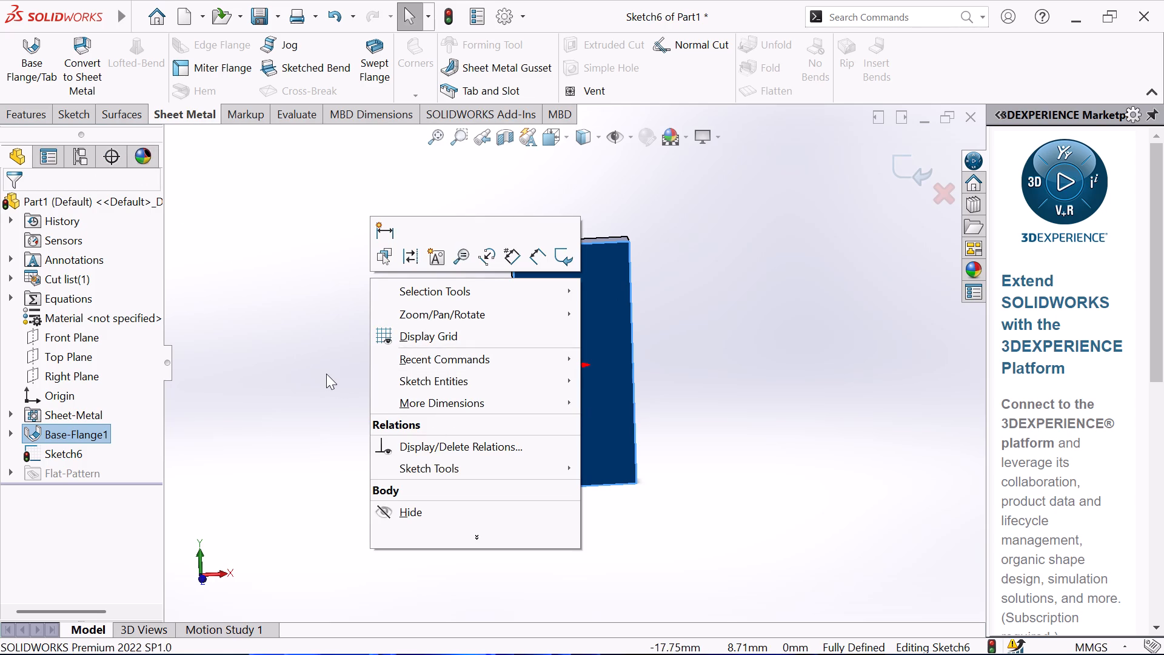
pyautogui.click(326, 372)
# Close the emptied sketch and start a new sketch on the base flange's front face.
pyautogui.click(552, 347)
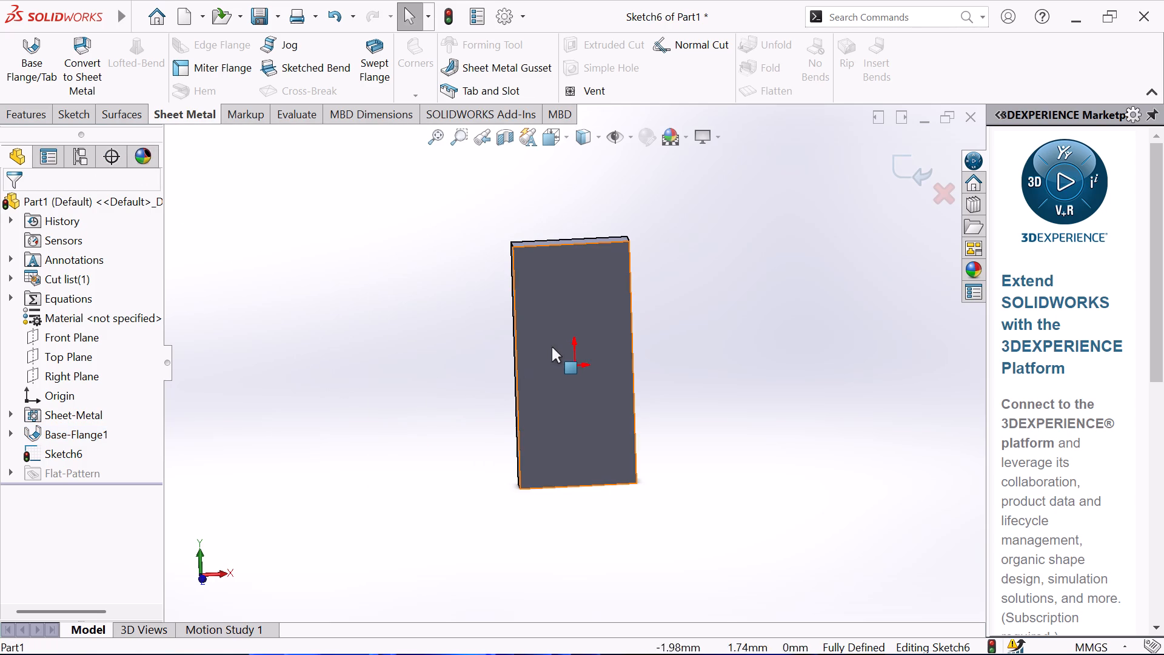
pyautogui.click(72, 109)
pyautogui.click(34, 72)
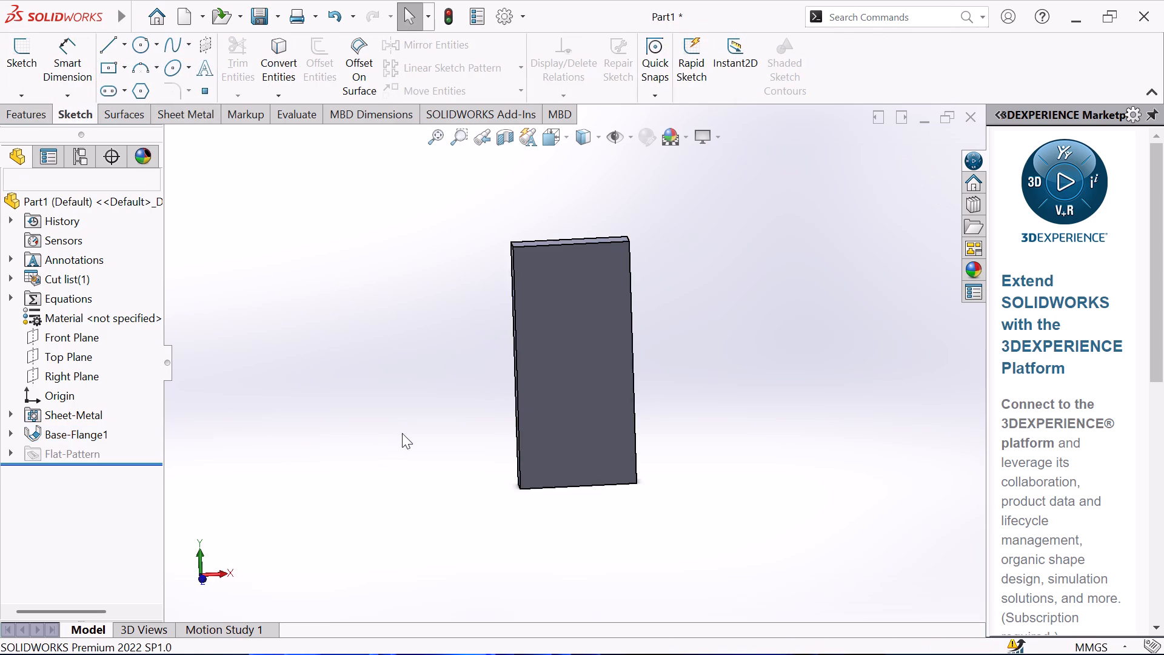
pyautogui.click(539, 348)
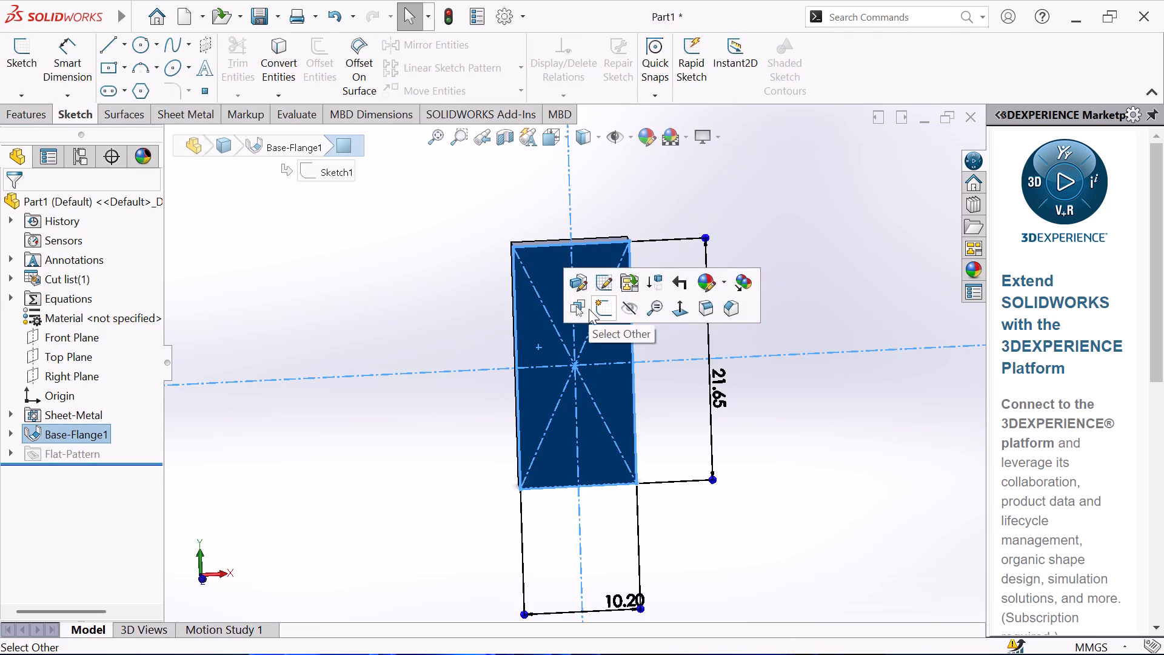
pyautogui.click(596, 306)
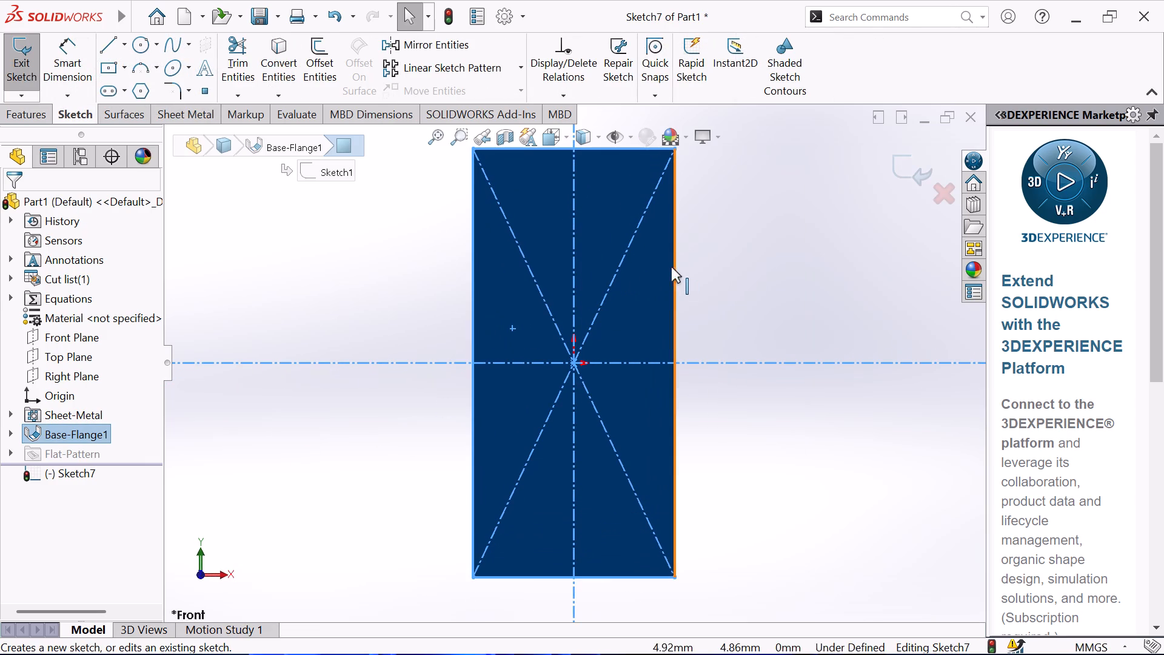
pyautogui.click(793, 326)
# Sketch a corner rectangle about 4.71 × 7.85 mm standing on the flange's top edge and extending upward beyond the face.
pyautogui.scroll(3, 514, 250)
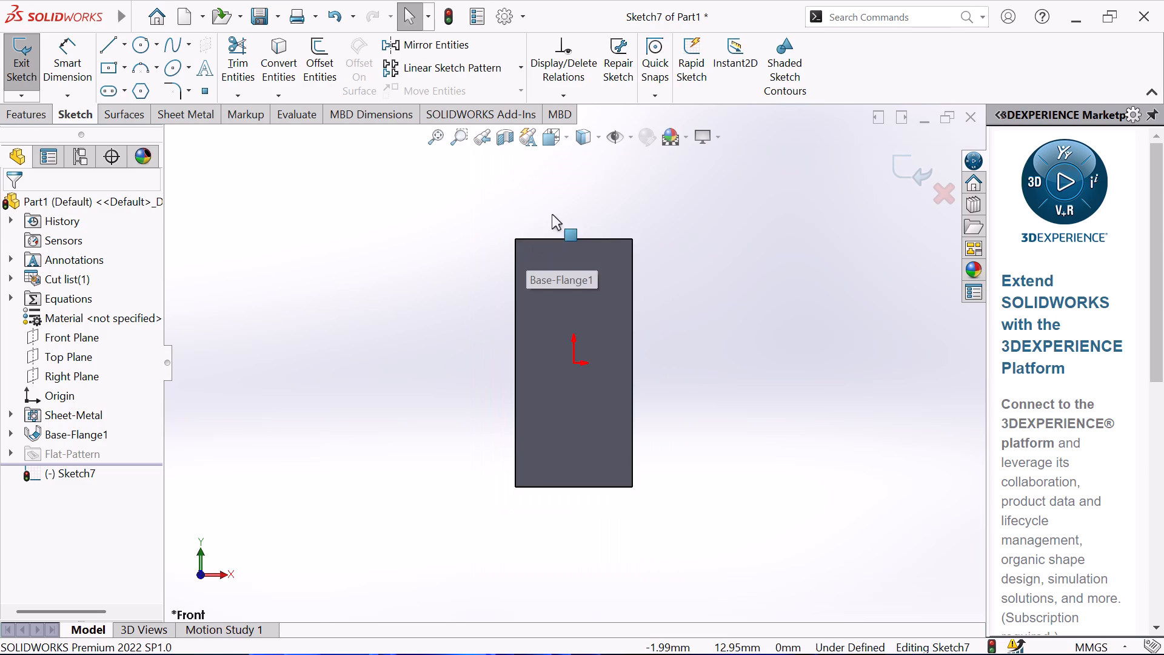
pyautogui.scroll(-2, 552, 214)
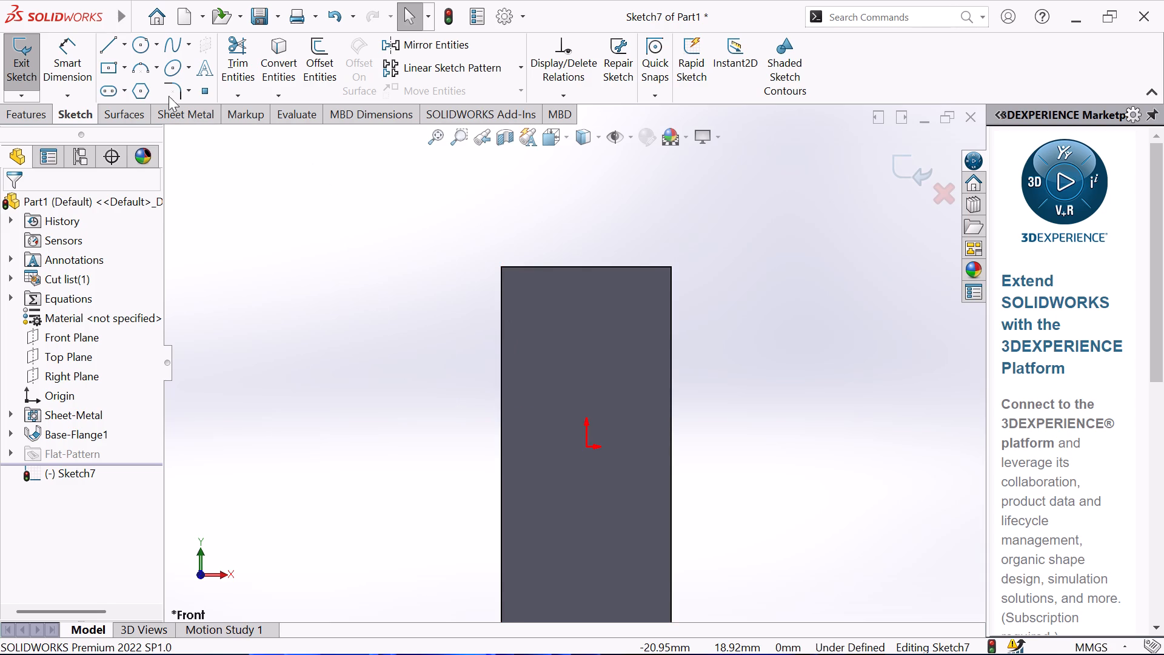
pyautogui.click(127, 65)
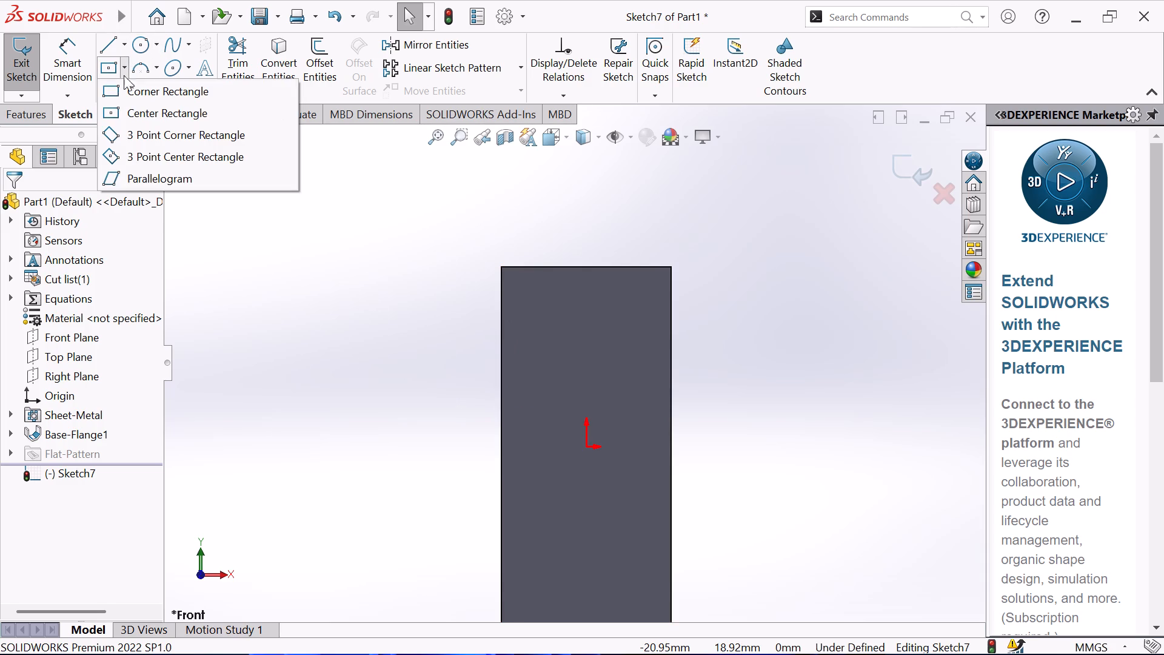
pyautogui.click(105, 92)
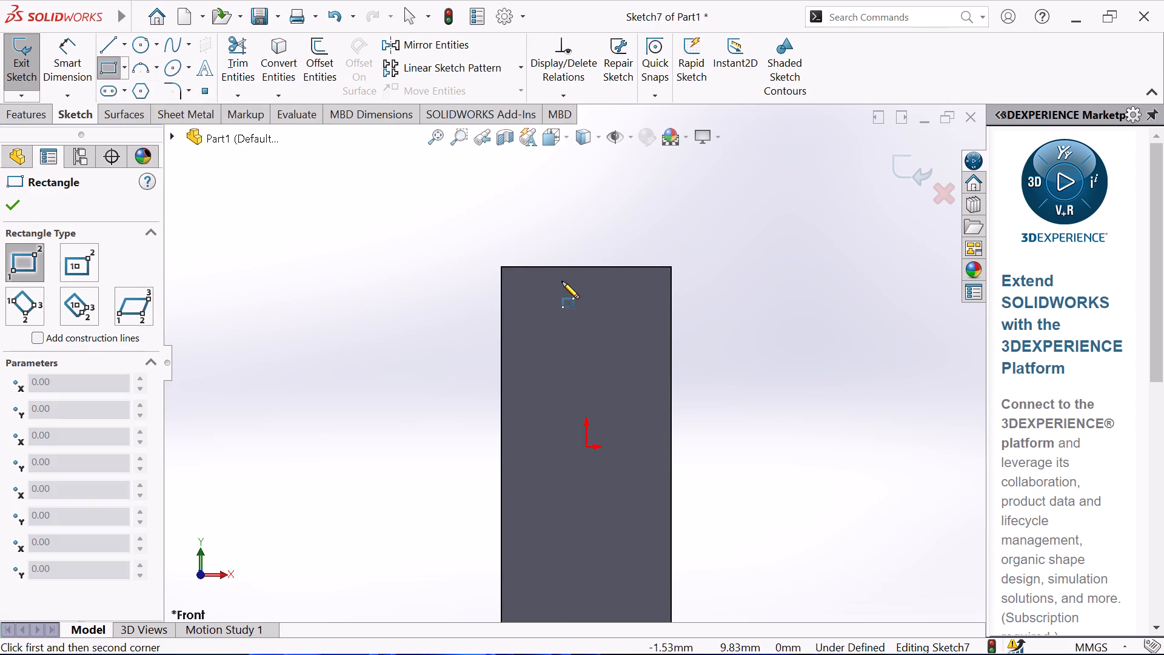
pyautogui.scroll(1, 562, 281)
pyautogui.scroll(-2, 608, 229)
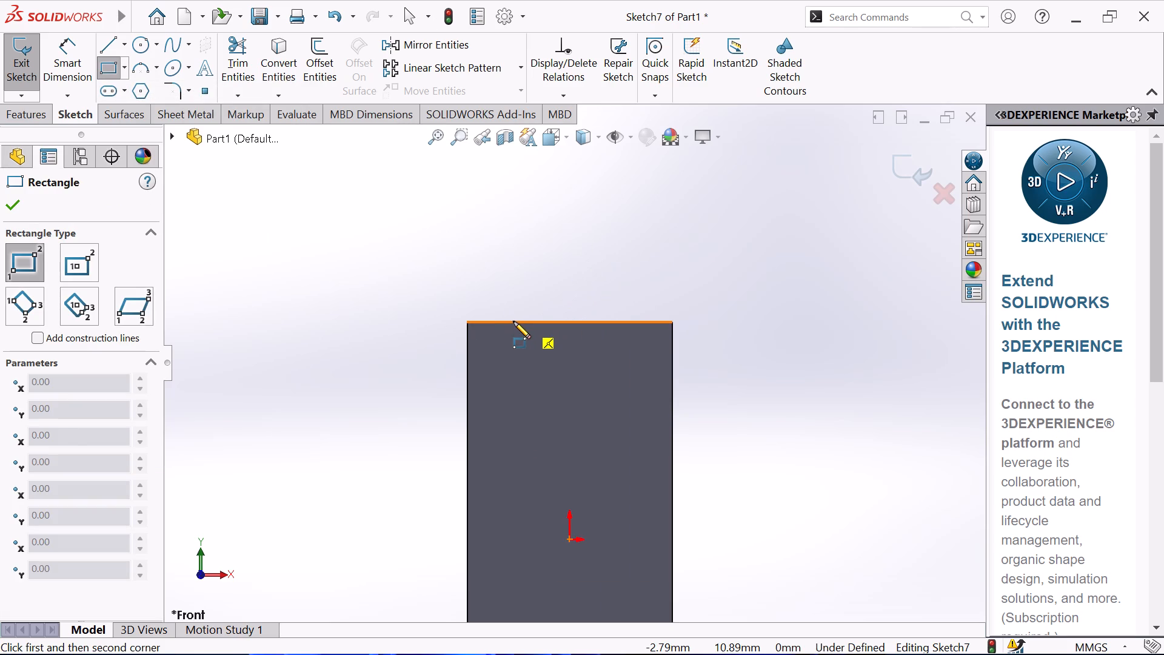
pyautogui.click(513, 321)
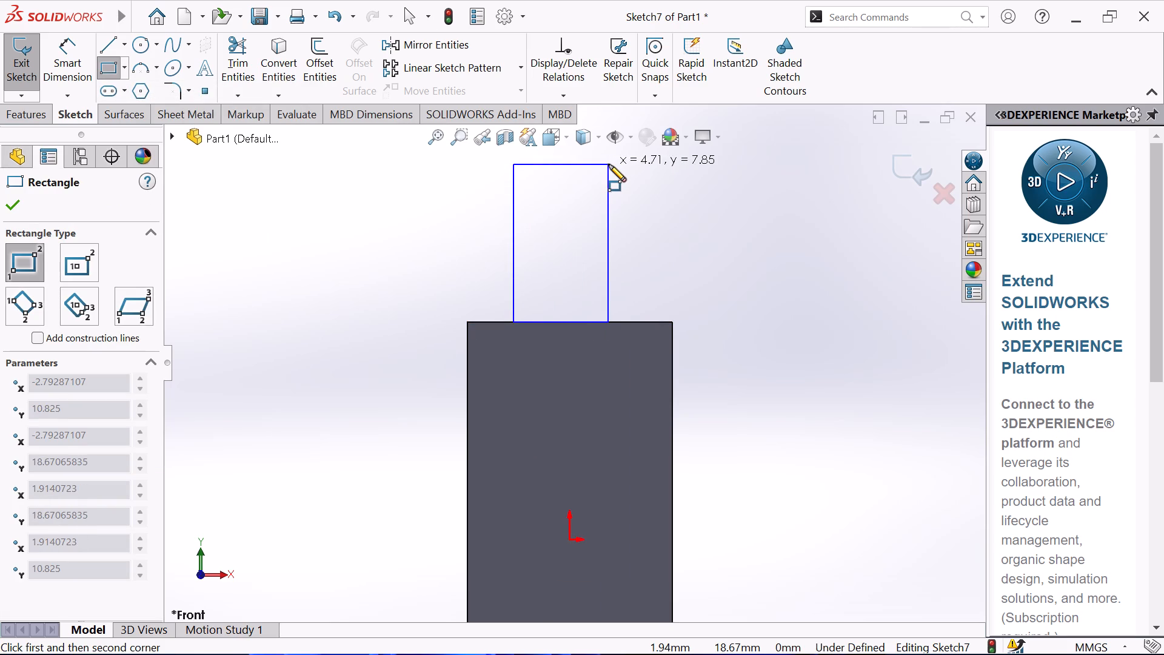
pyautogui.click(609, 164)
pyautogui.rightClick(729, 252)
pyautogui.click(757, 263)
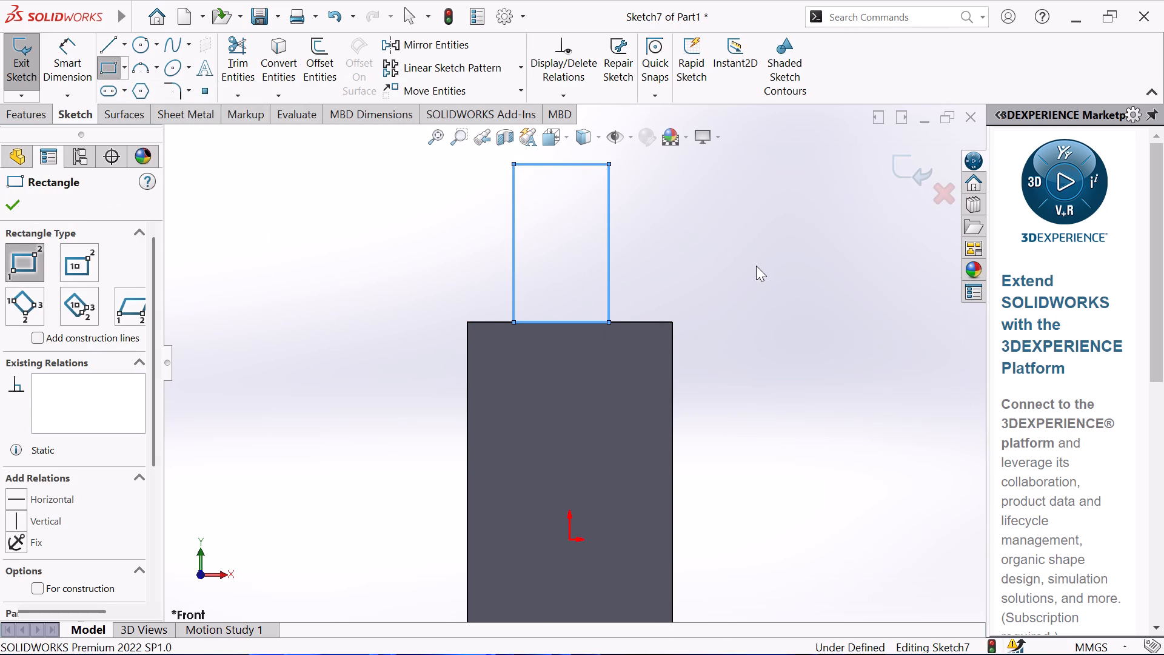
# Draw a vertical centerline about 23.5 mm long from the sketch origin up through and past the rectangle.
pyautogui.scroll(1, 676, 252)
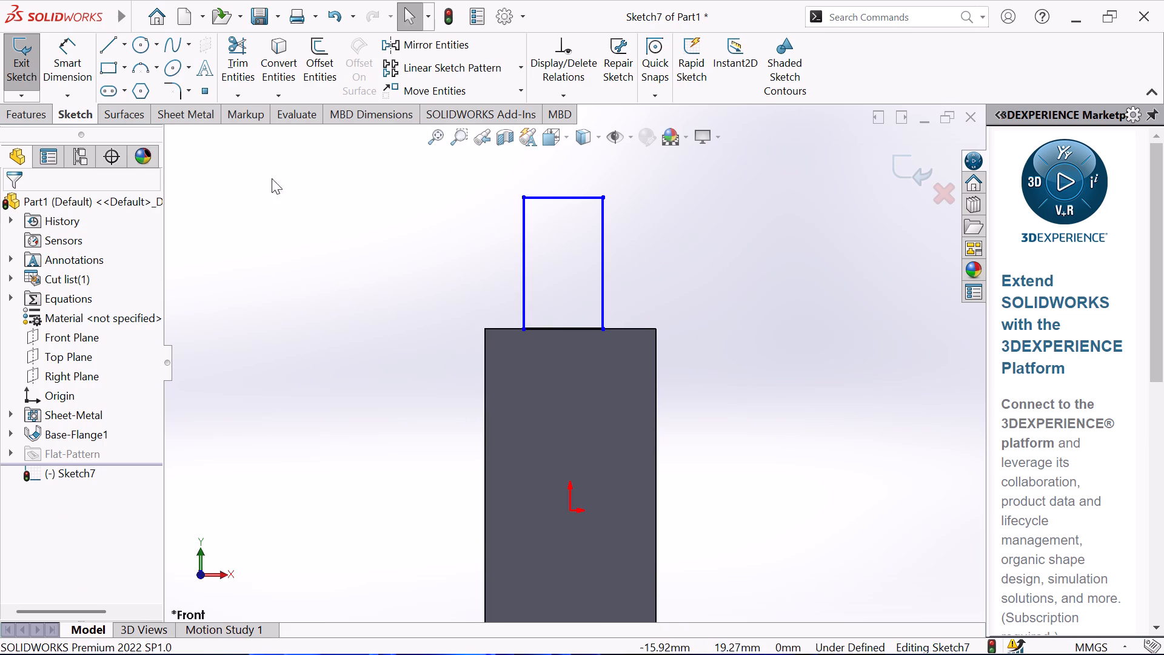
pyautogui.click(125, 49)
pyautogui.click(112, 87)
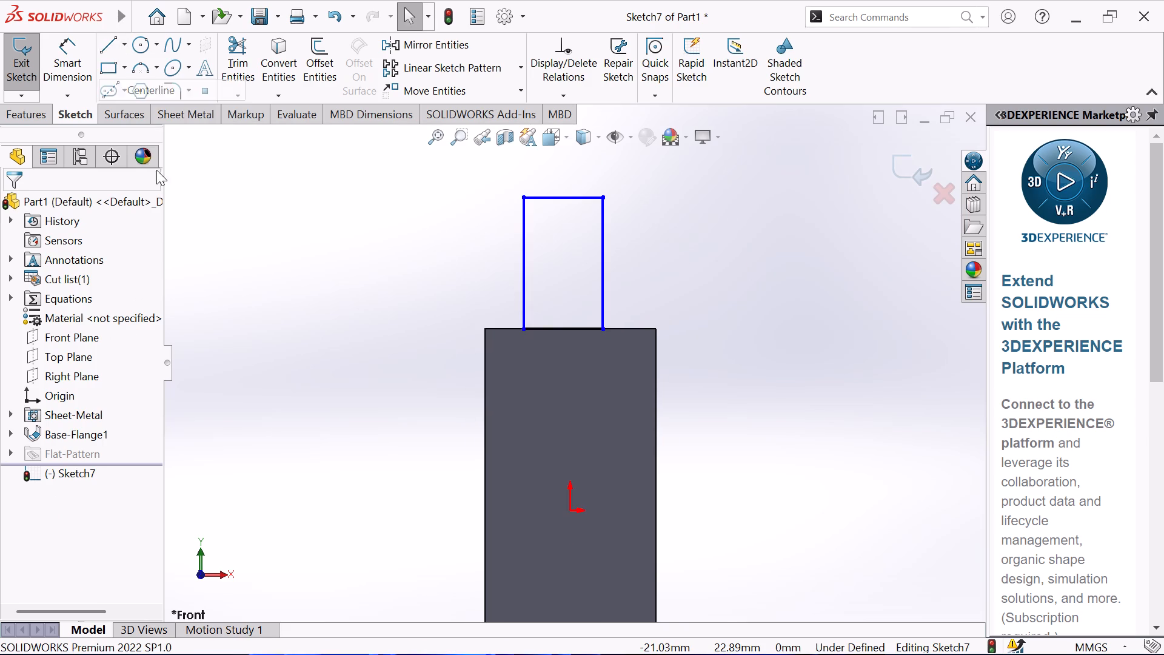
pyautogui.click(570, 514)
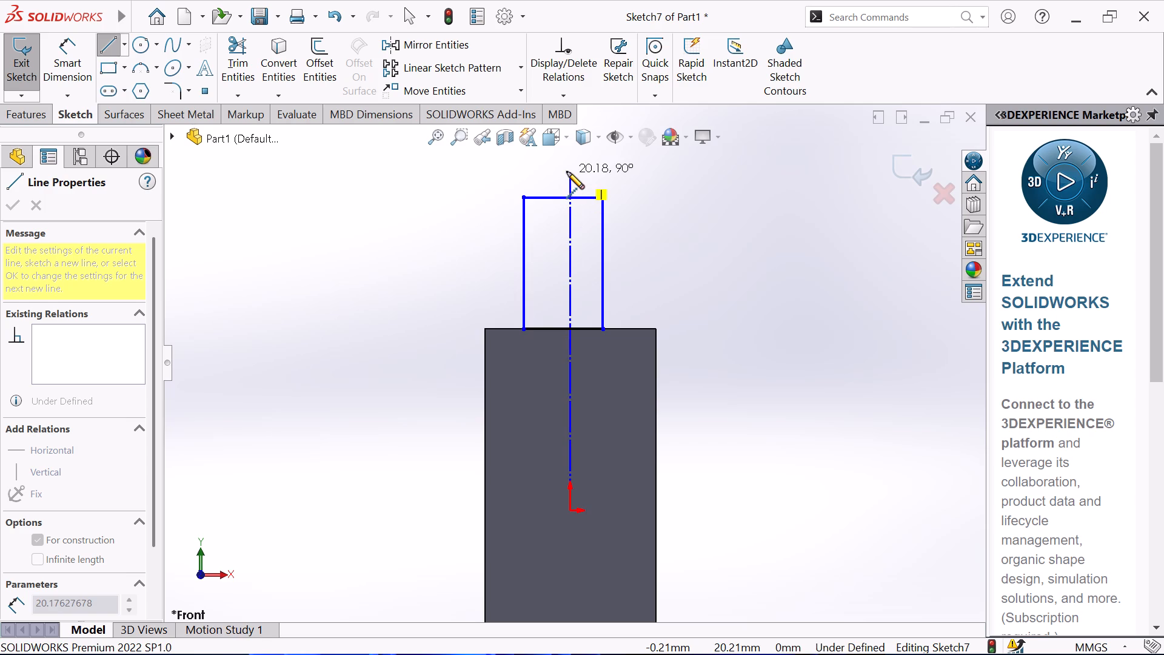
pyautogui.scroll(1, 567, 172)
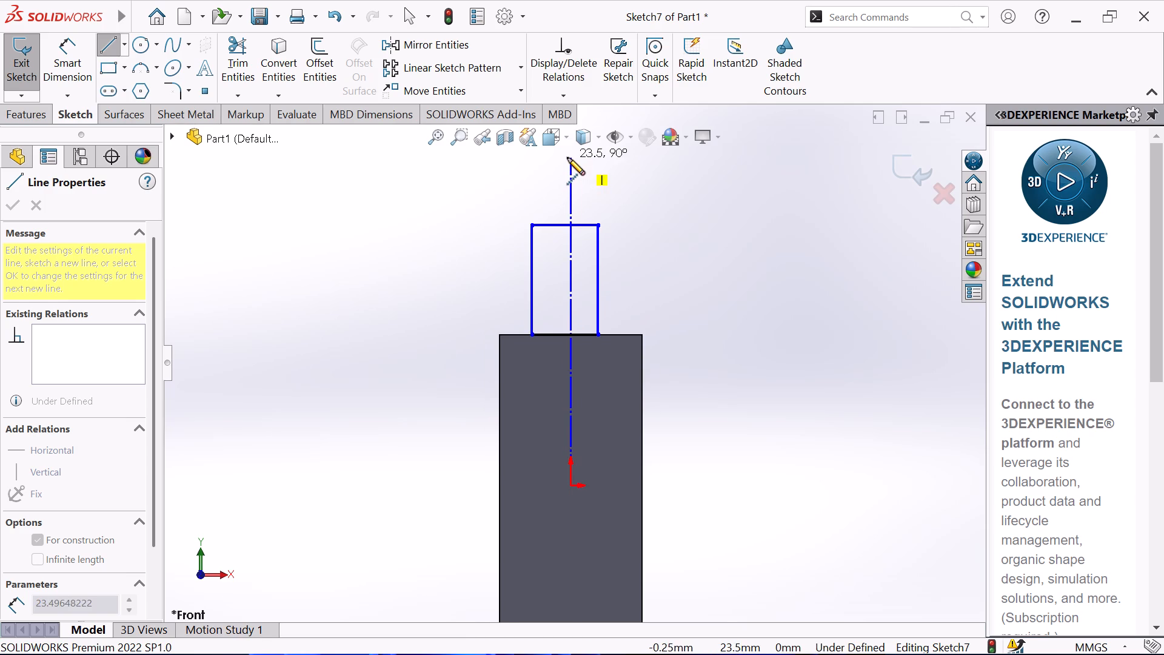
pyautogui.click(567, 158)
pyautogui.rightClick(654, 209)
pyautogui.click(696, 225)
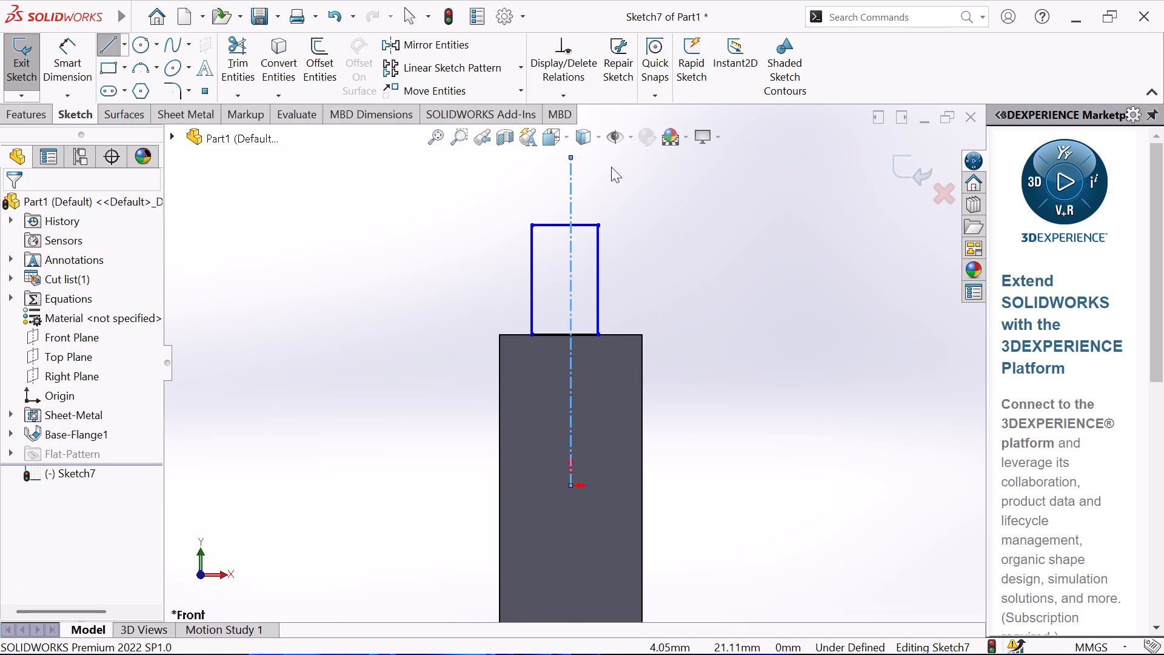
# Add a Symmetric relation between the rectangle's two upper corner points about the vertical centerline.
pyautogui.click(576, 90)
pyautogui.click(606, 132)
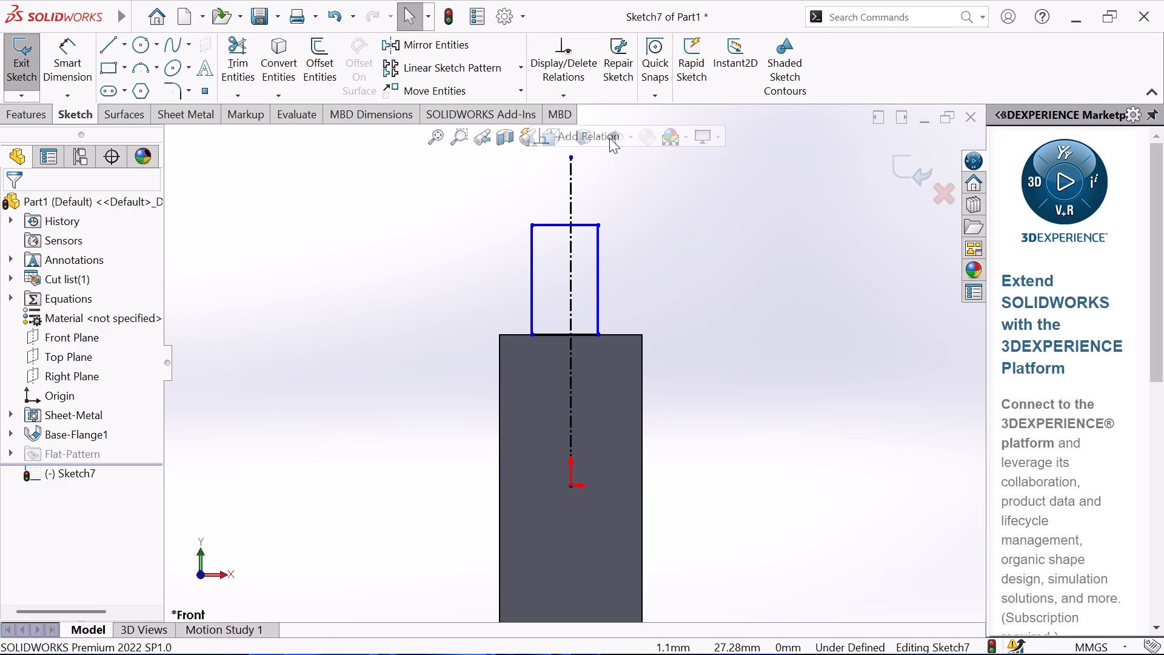
pyautogui.click(597, 223)
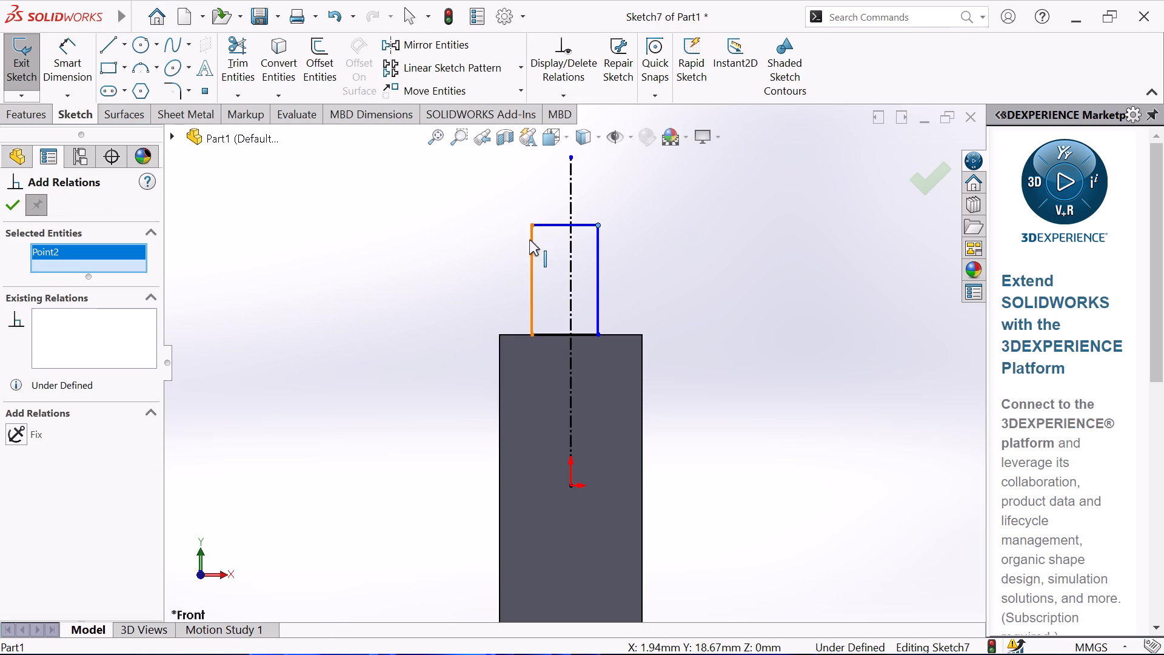
pyautogui.click(532, 226)
pyautogui.click(570, 190)
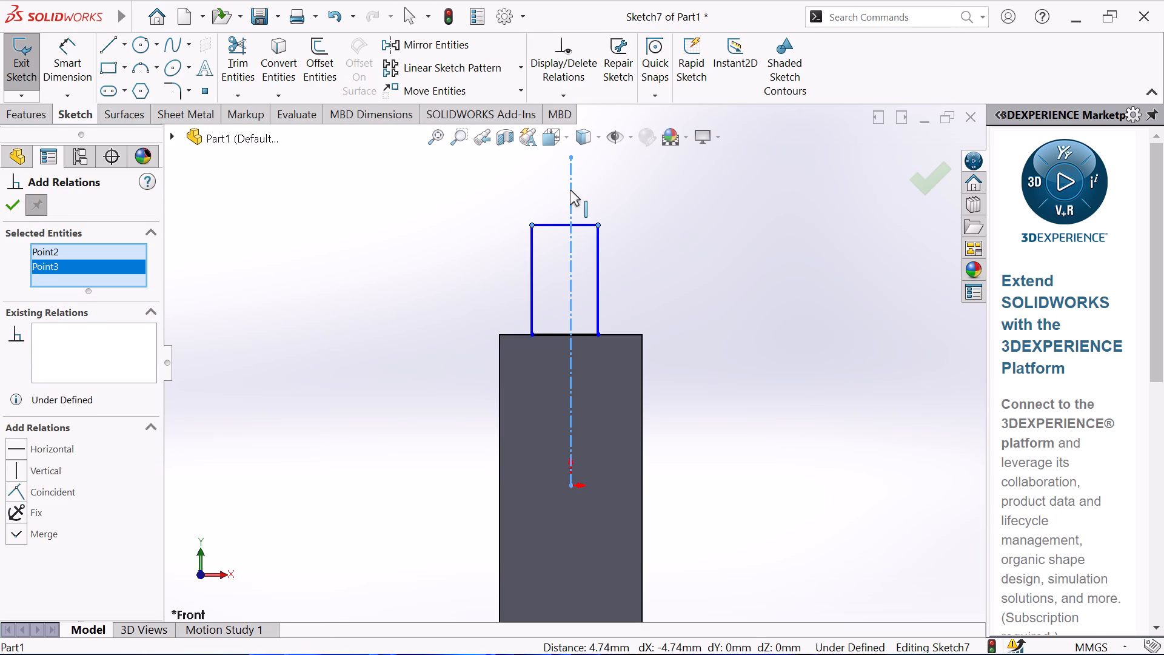
pyautogui.click(20, 458)
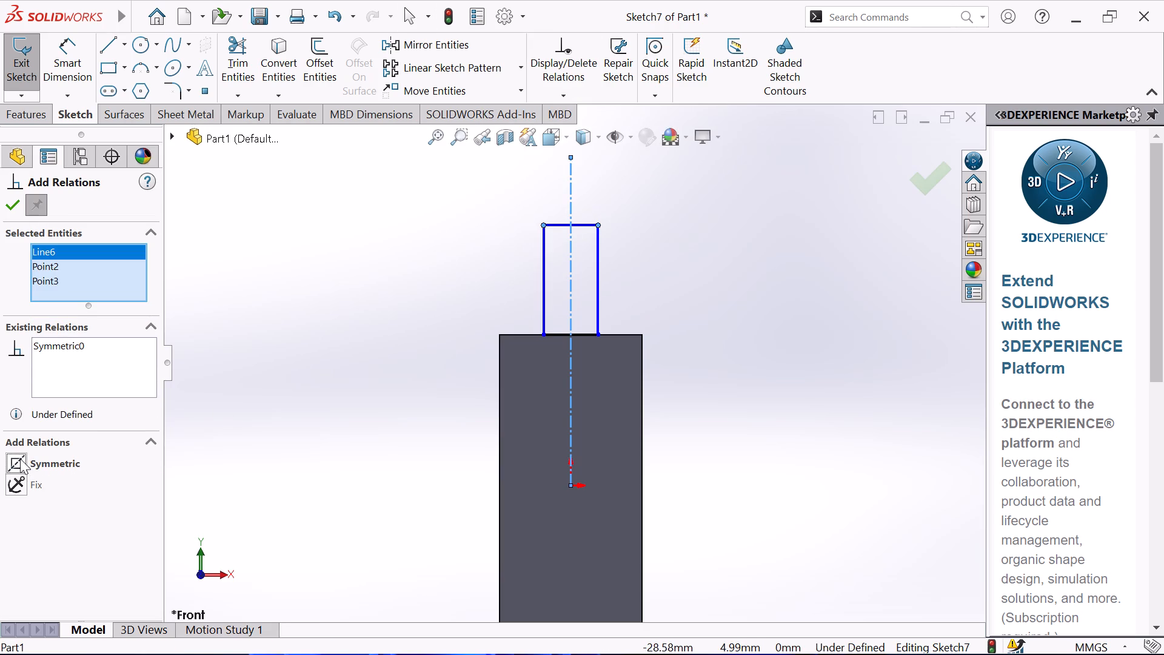
pyautogui.click(11, 206)
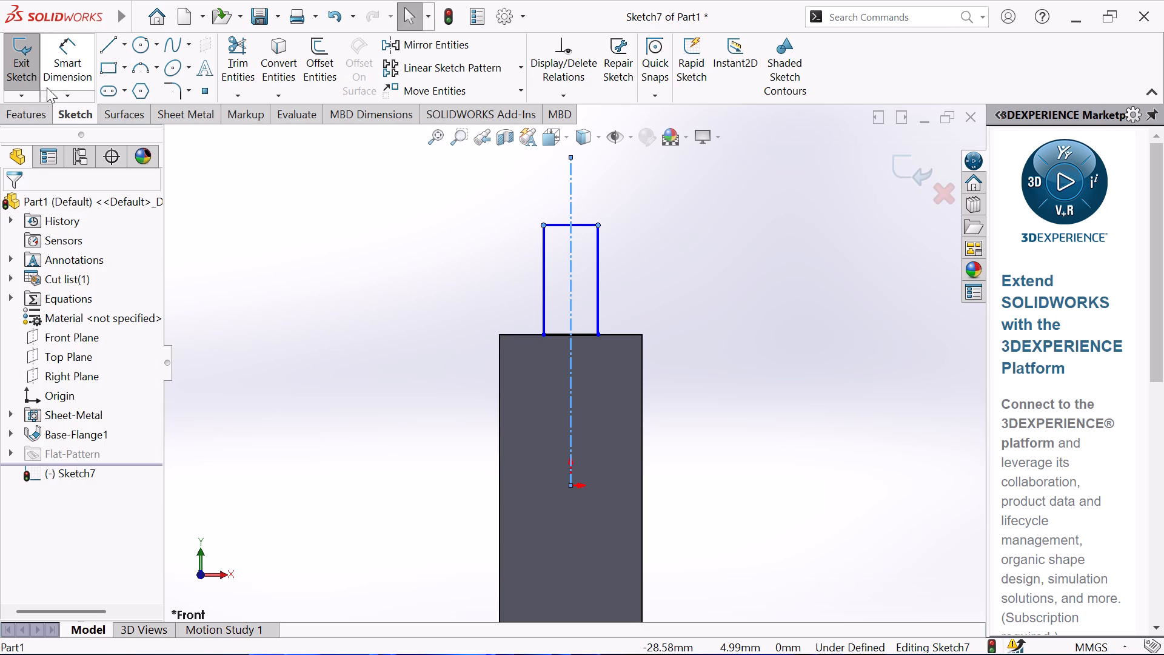
# Dimension the rectangle's top line and set its width to 6.20 mm.
pyautogui.click(55, 70)
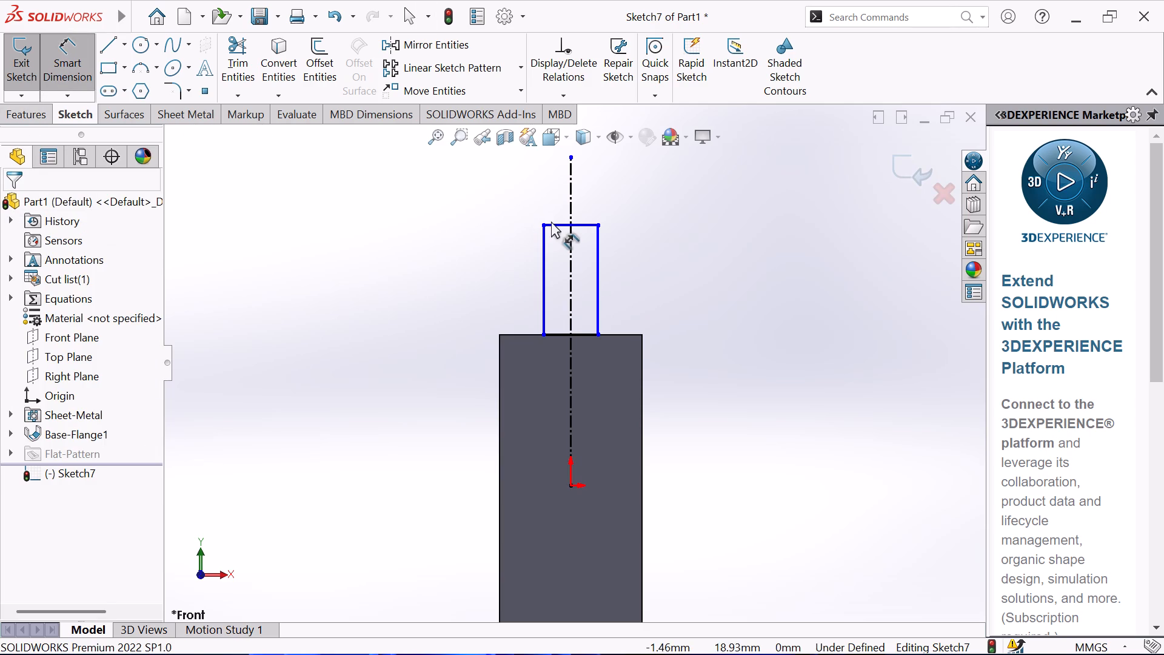
pyautogui.click(553, 225)
pyautogui.click(558, 202)
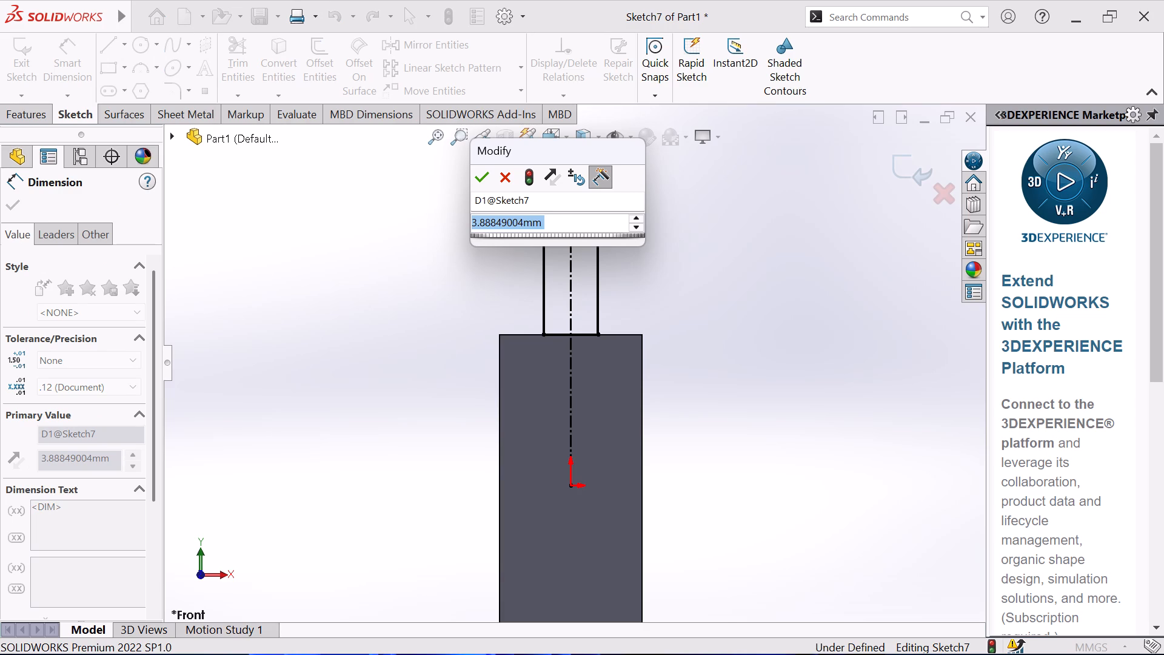
pyautogui.press('6')
pyautogui.write('.20')
pyautogui.press('Return')
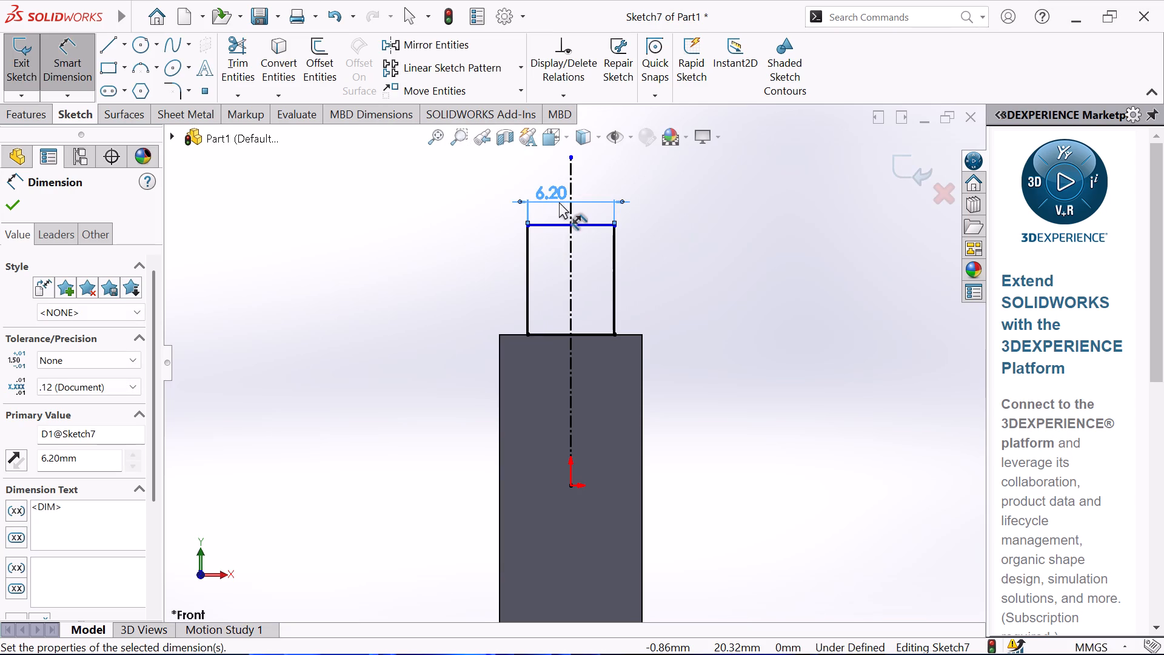
# Dimension the rectangle's vertical side line, set its height to 12.84 mm, and leave the dimension tool.
pyautogui.click(529, 292)
pyautogui.click(486, 288)
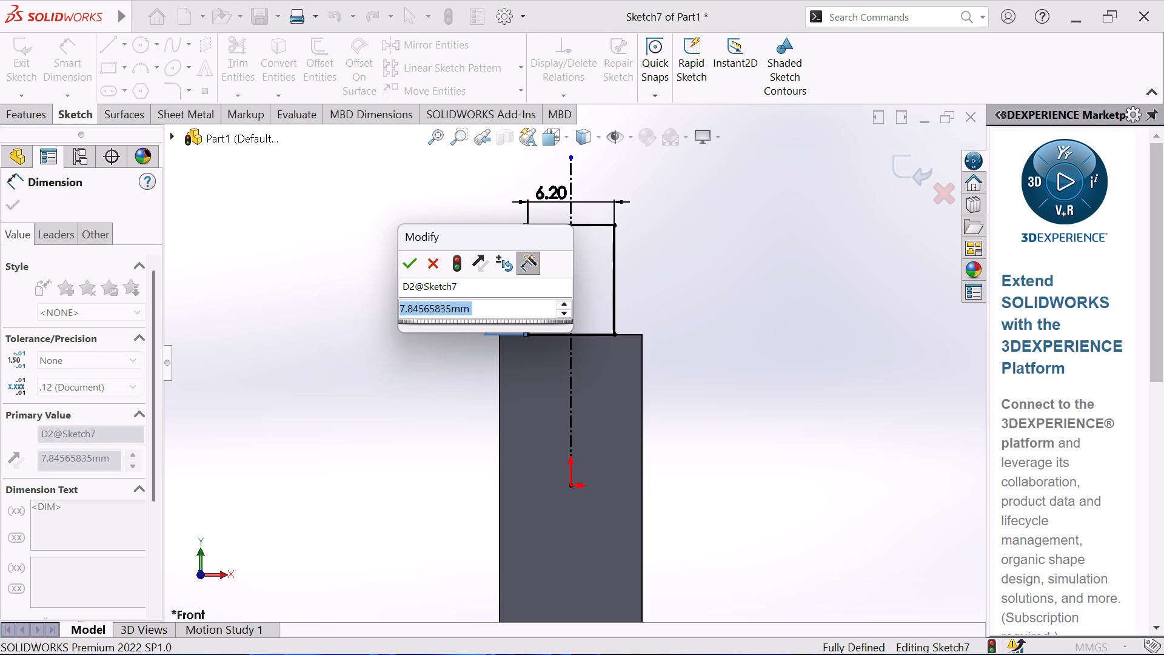
pyautogui.write('12')
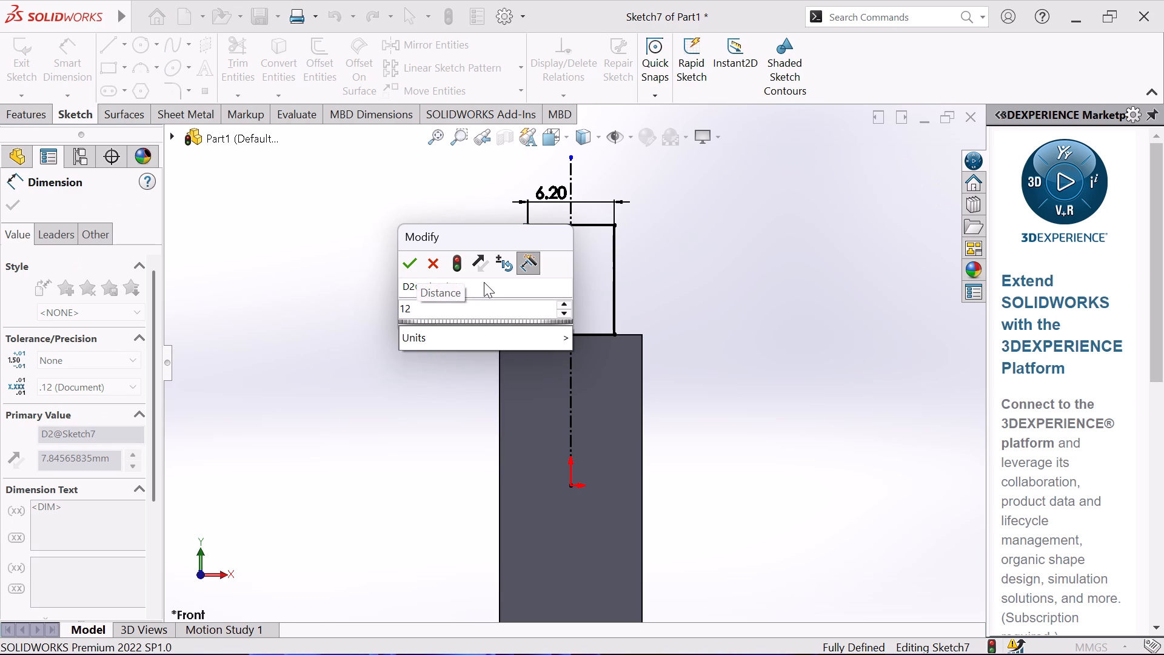
pyautogui.press('.')
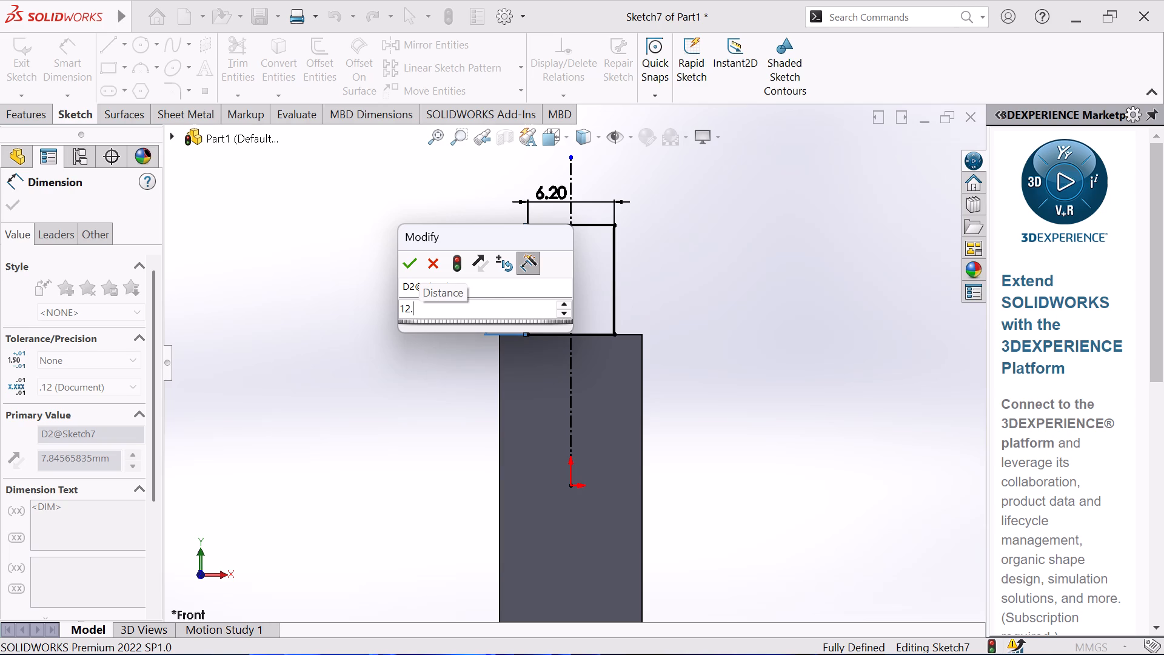
pyautogui.write('84')
pyautogui.press('Return')
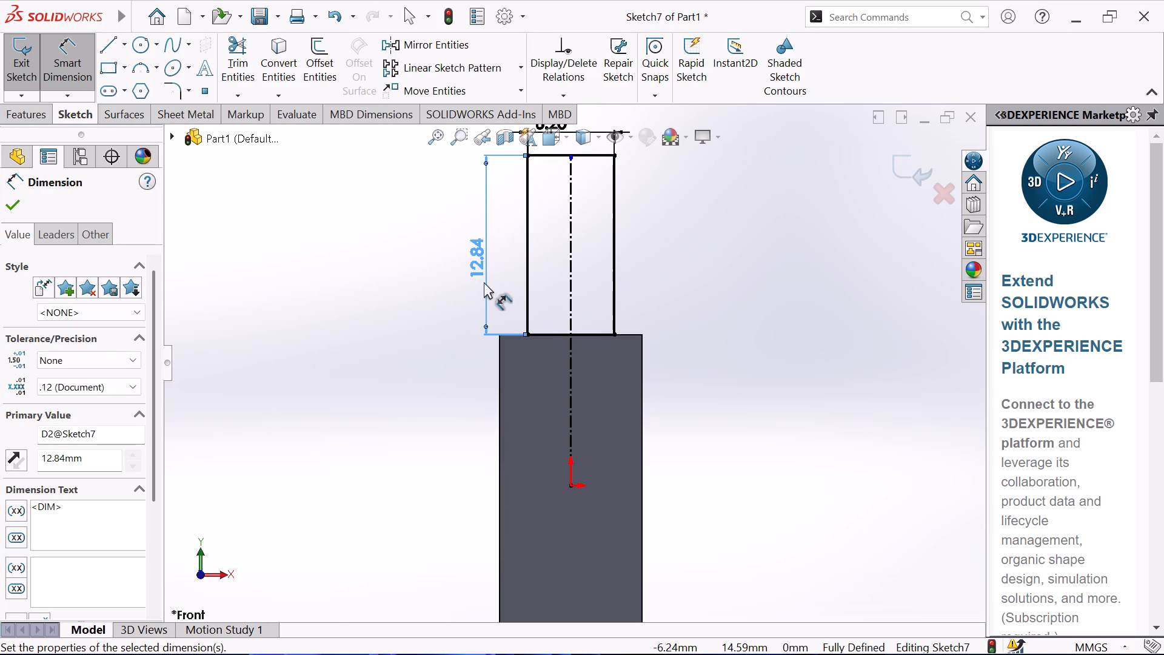
pyautogui.rightClick(687, 275)
pyautogui.click(721, 337)
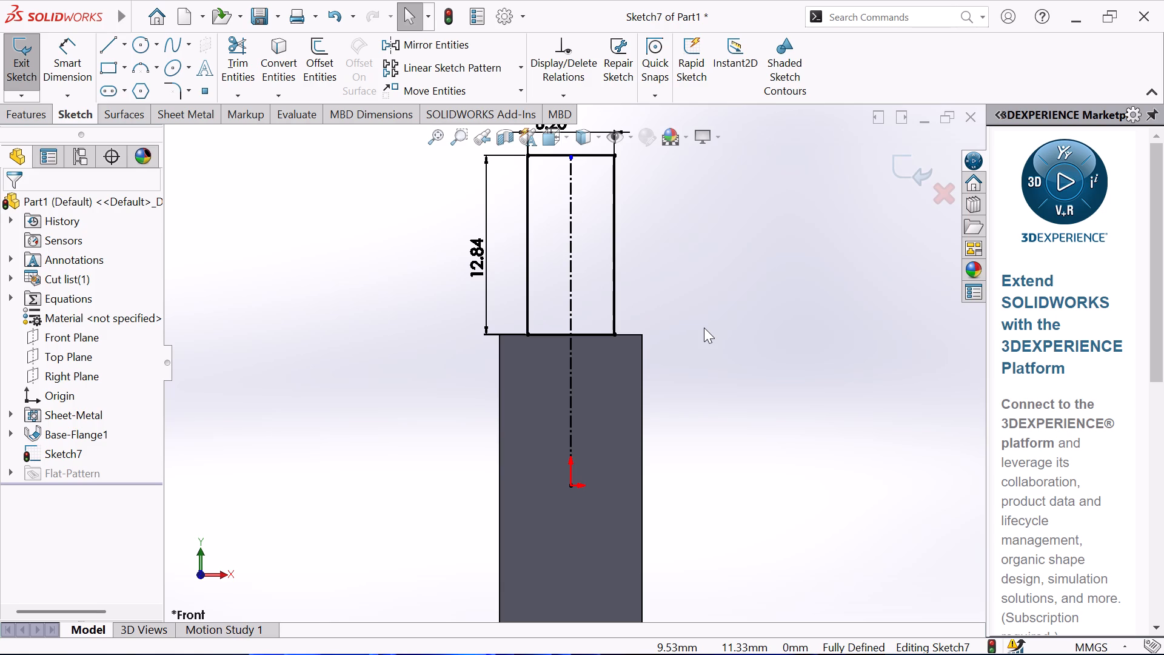
pyautogui.scroll(1, 704, 327)
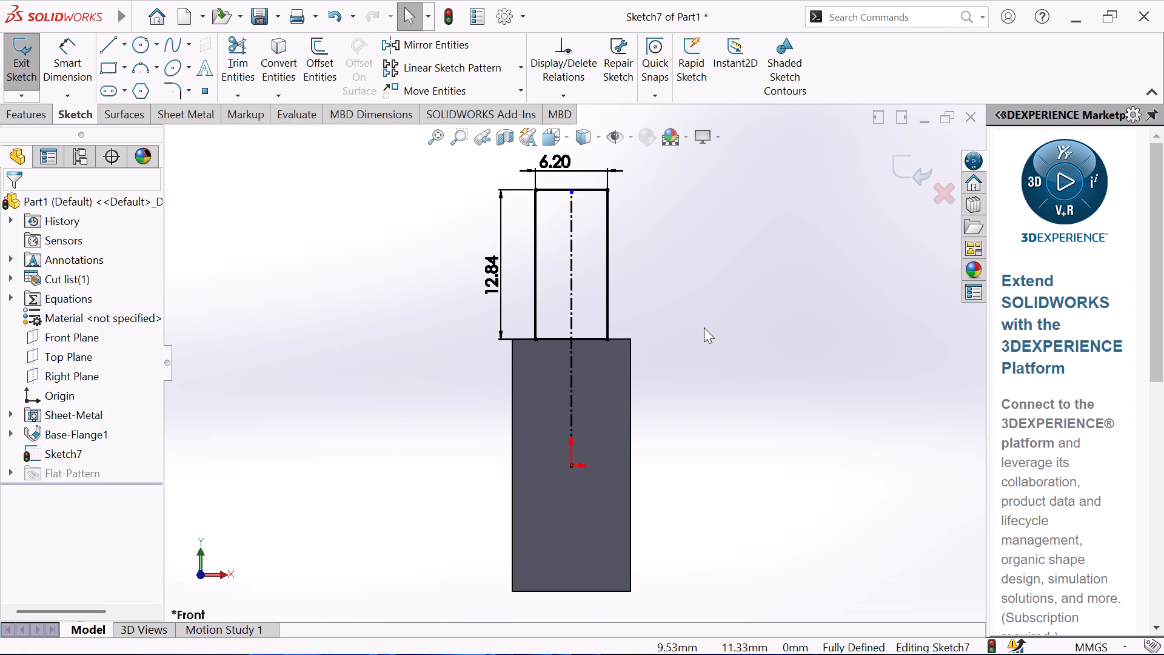
# Extrude the tab sketch 2 mm in the reversed direction, merged with the base flange.
pyautogui.click(29, 116)
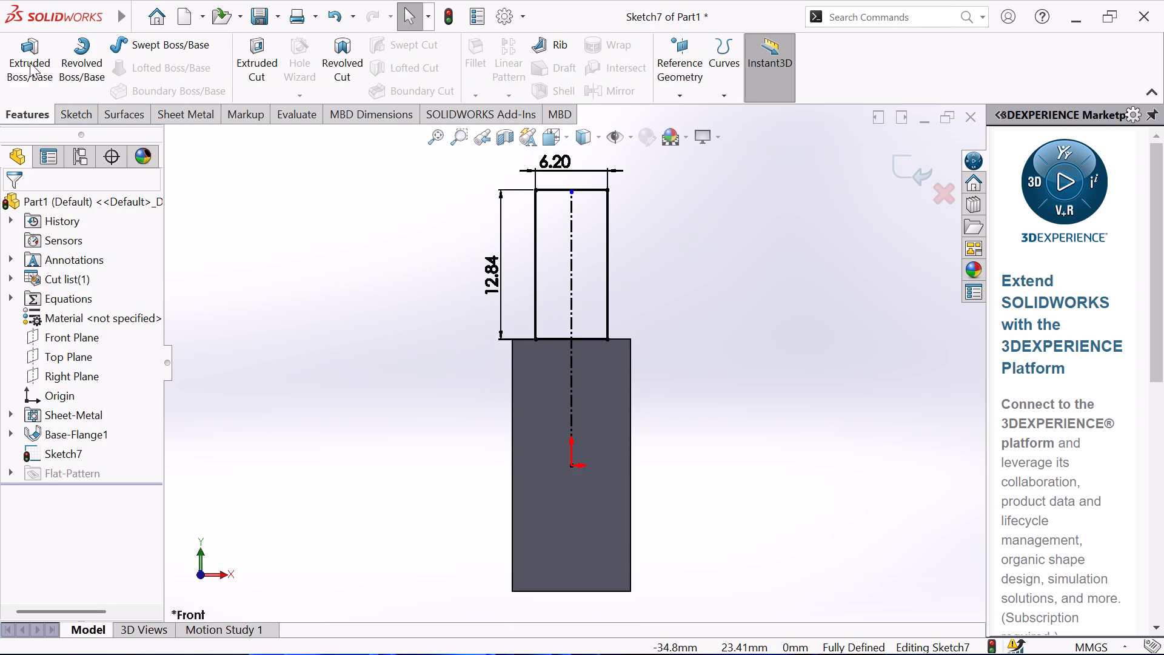
pyautogui.click(30, 62)
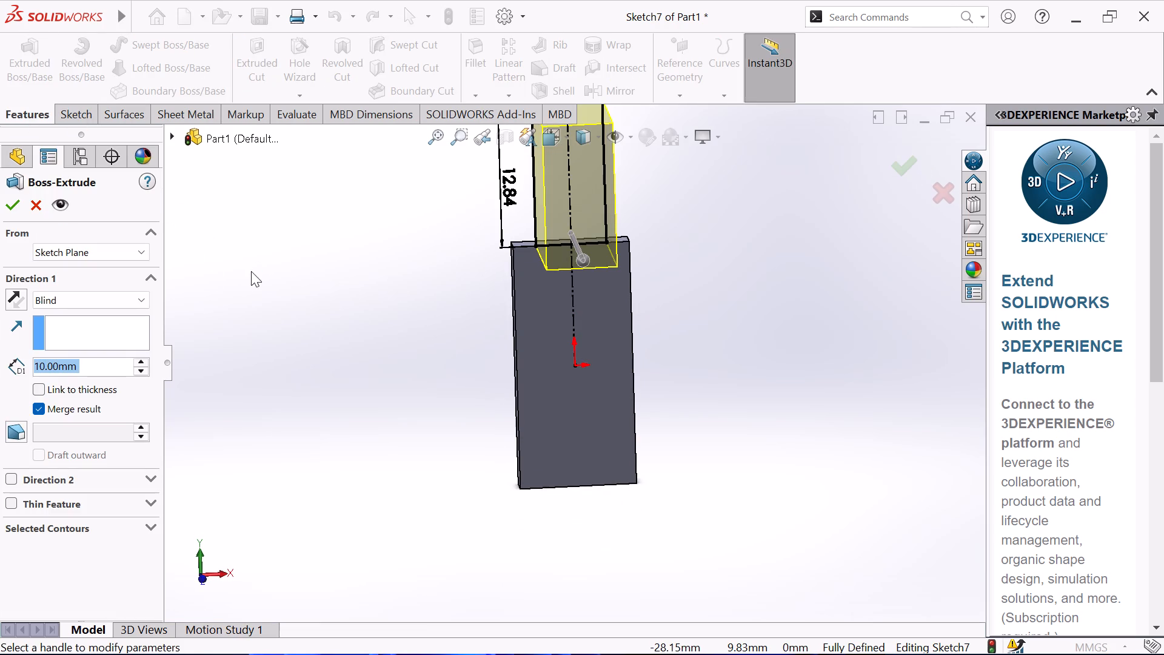
pyautogui.click(11, 298)
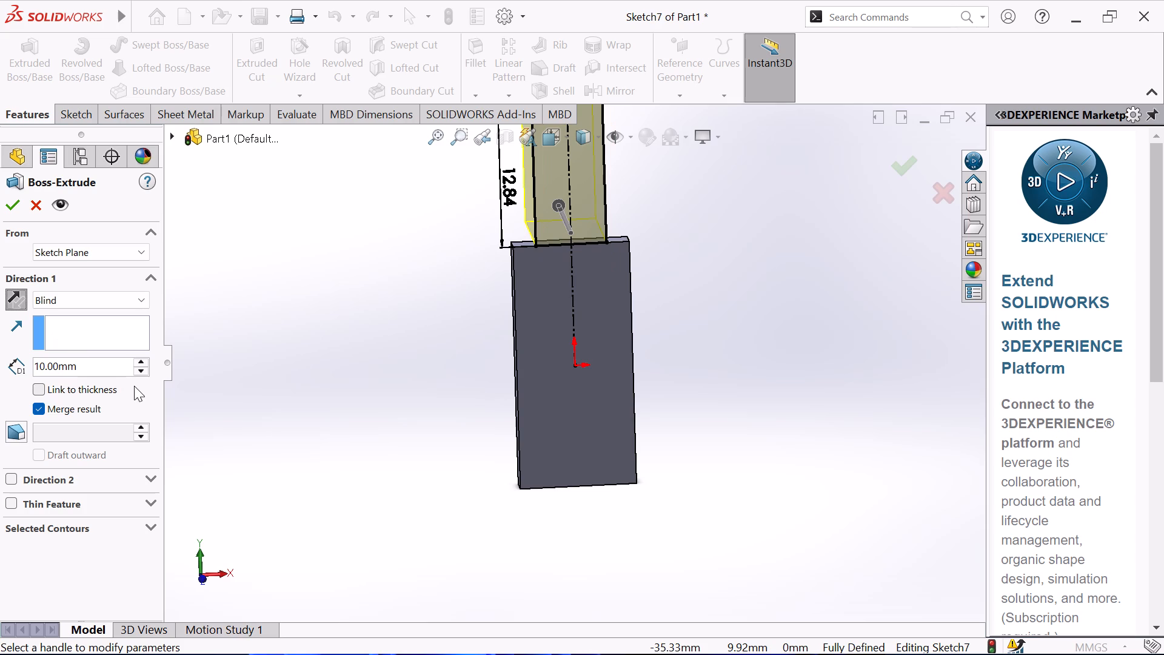
pyautogui.doubleClick(116, 372)
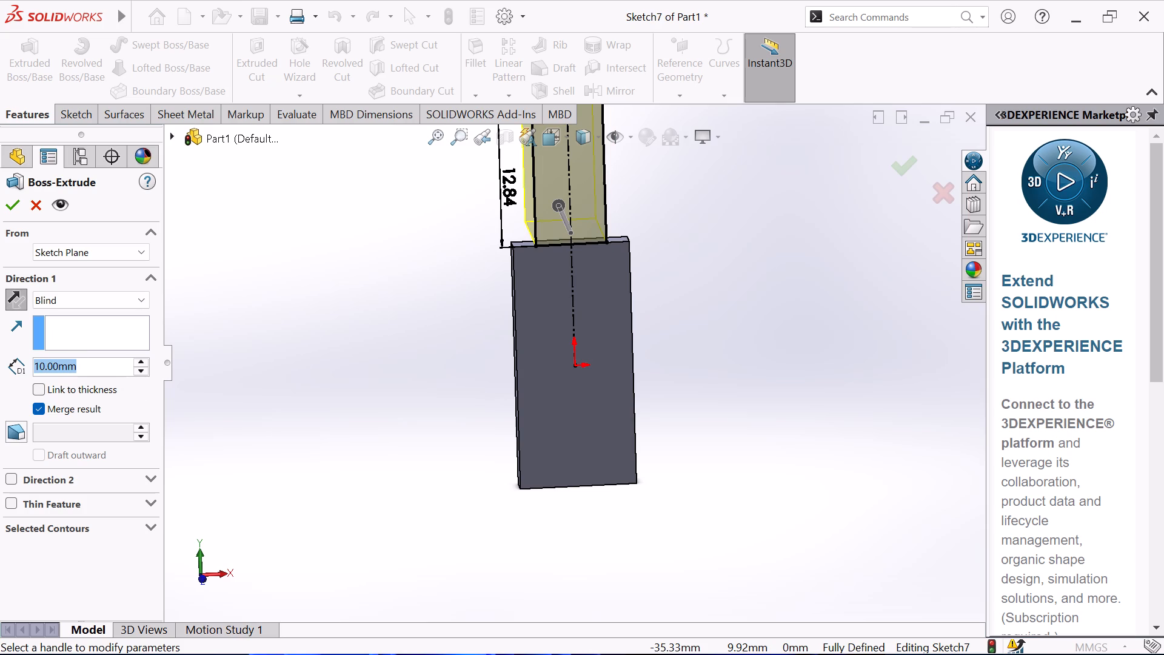
pyautogui.press('2')
pyautogui.click(12, 197)
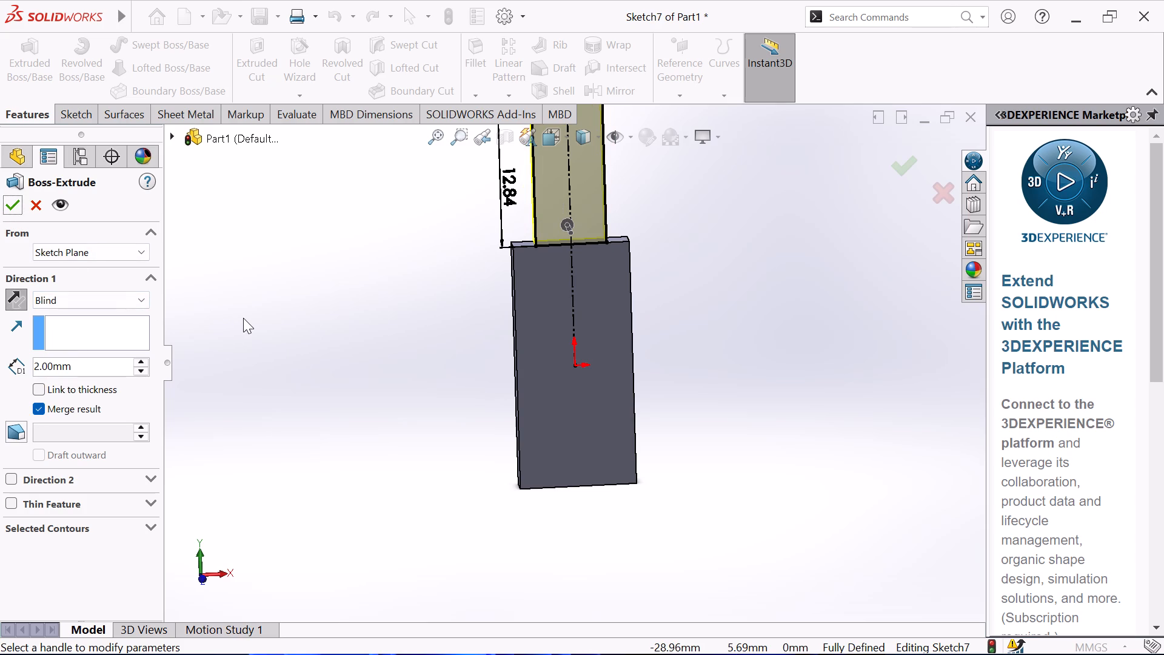
pyautogui.click(13, 204)
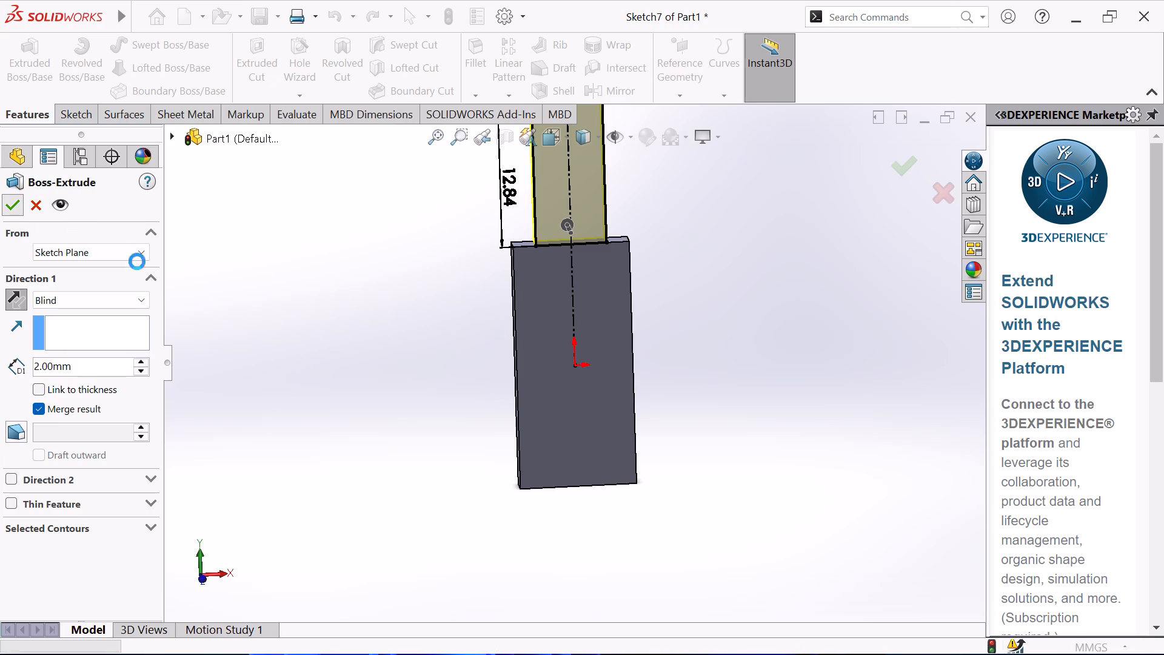
pyautogui.click(229, 289)
# Open a new sketch on the part's front face, viewed normal to the sketch plane.
pyautogui.scroll(2, 251, 291)
pyautogui.moveTo(252, 291); pyautogui.dragTo(253, 291, button='middle')
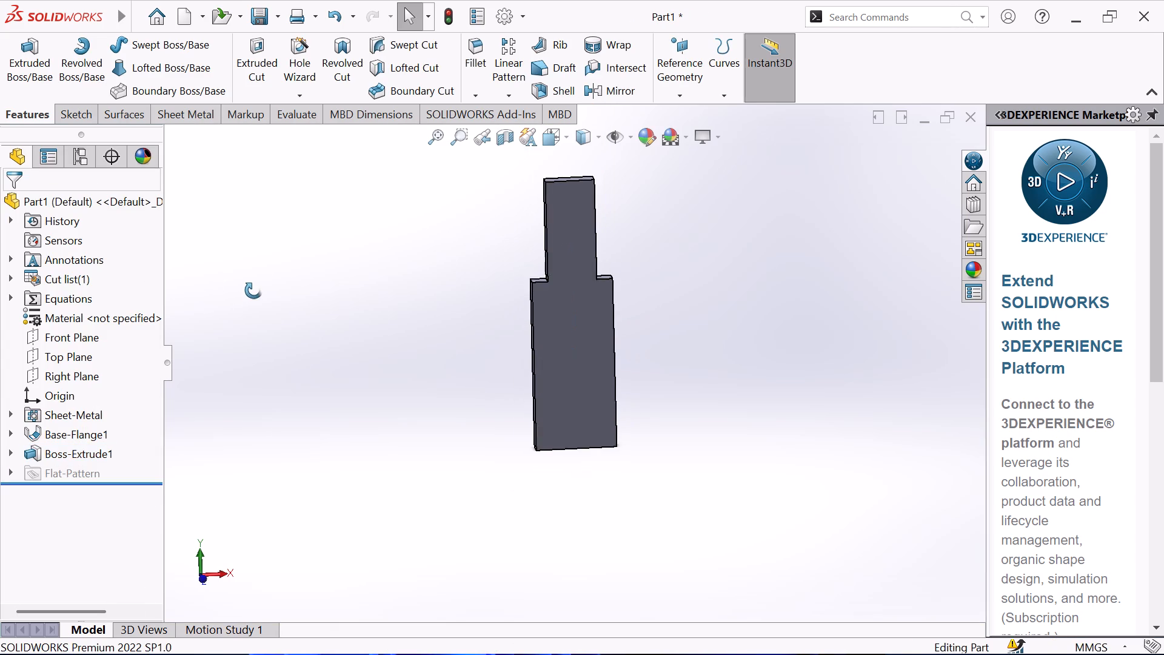
pyautogui.moveTo(253, 291); pyautogui.dragTo(298, 300, button='middle')
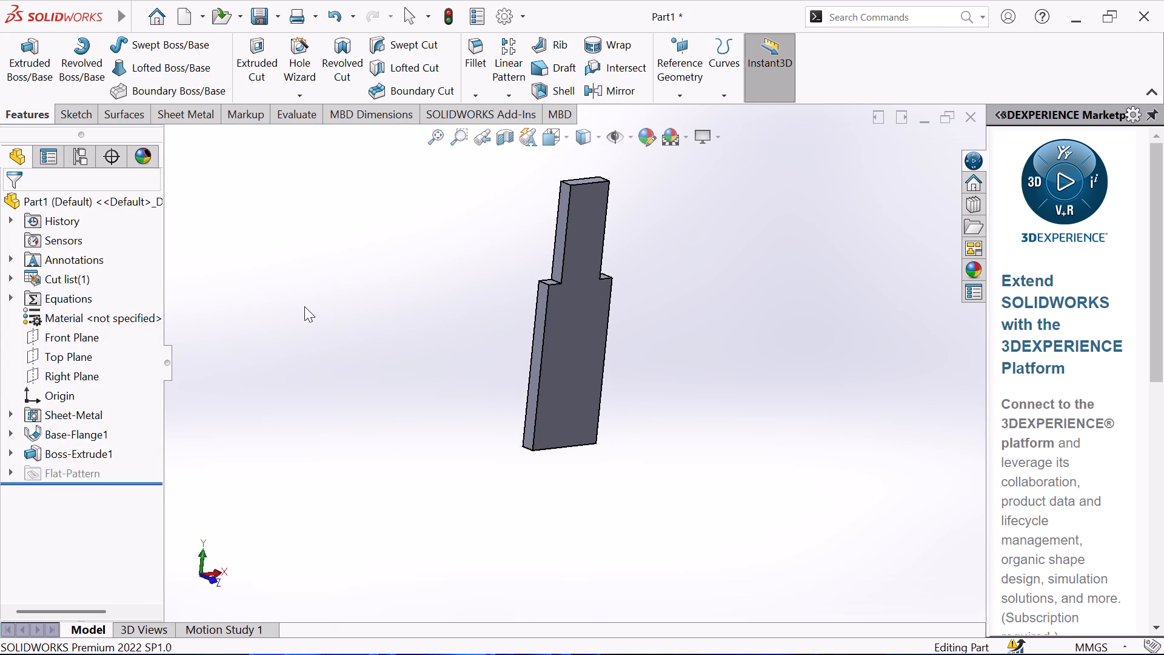
pyautogui.moveTo(302, 297); pyautogui.dragTo(258, 250, button='middle')
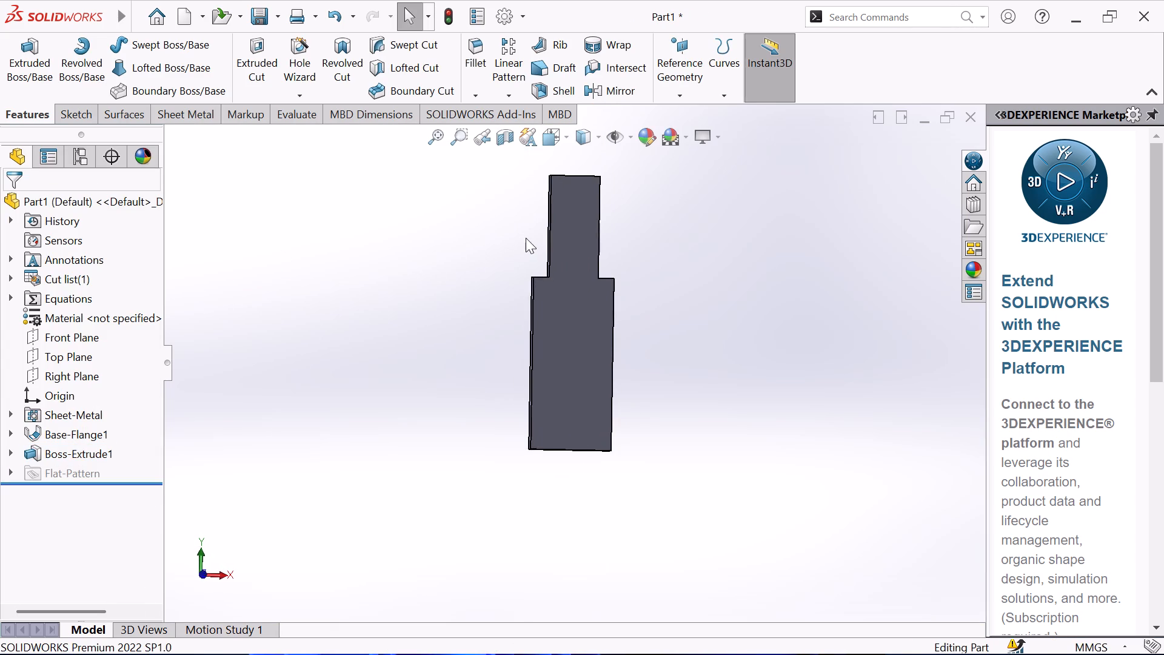
pyautogui.click(568, 237)
pyautogui.click(637, 198)
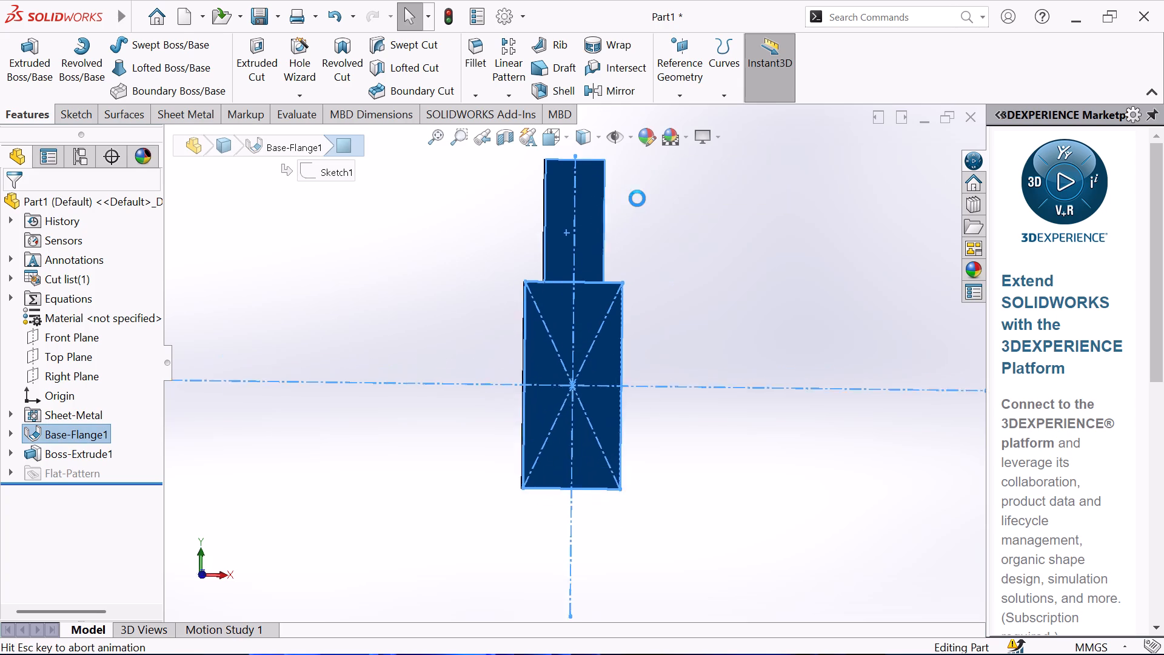
pyautogui.click(643, 211)
pyautogui.scroll(1, 628, 184)
pyautogui.scroll(-2, 628, 184)
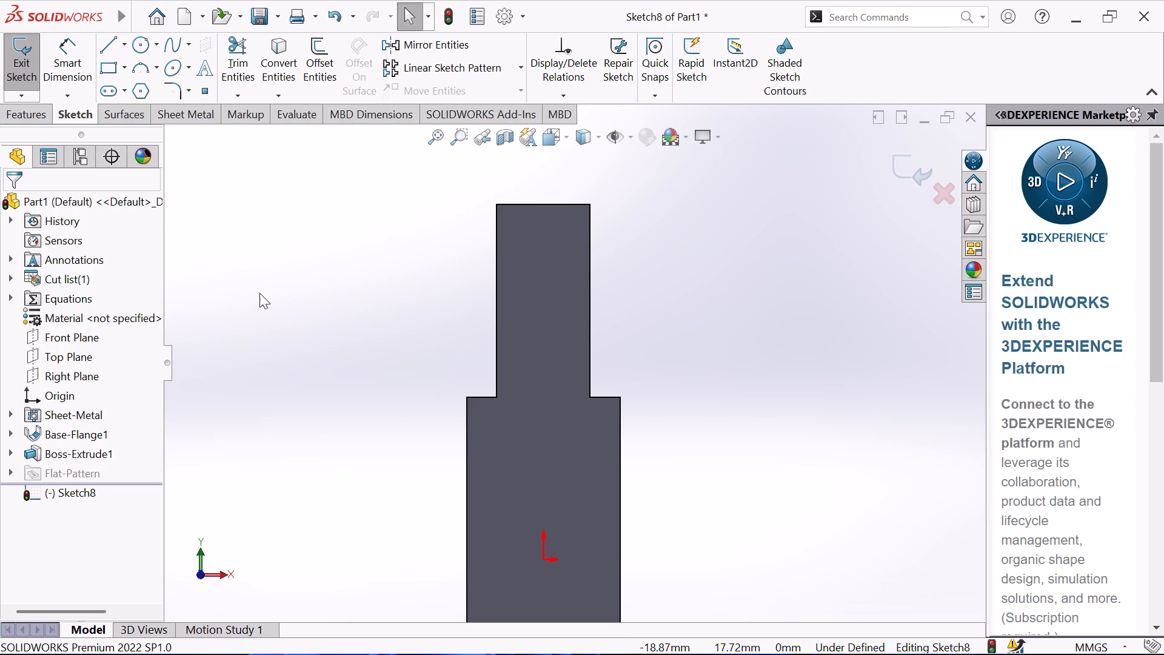
# Draw a horizontal centerline across the tab at mid-height, extending past both of its side edges.
pyautogui.click(123, 41)
pyautogui.click(109, 82)
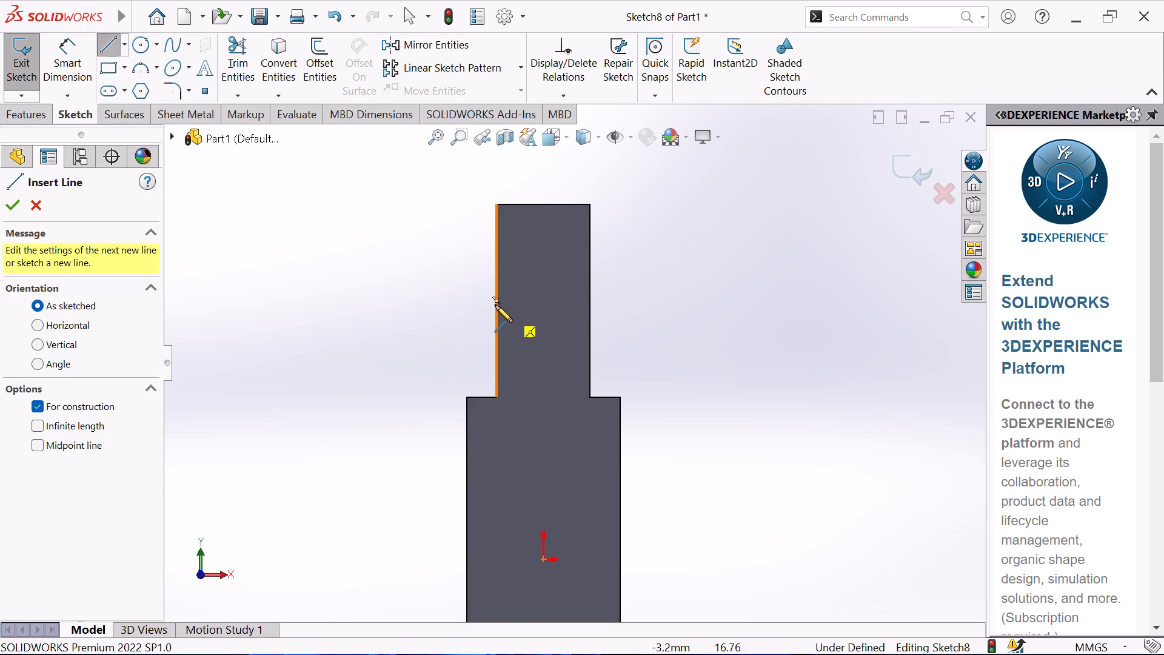
pyautogui.click(472, 298)
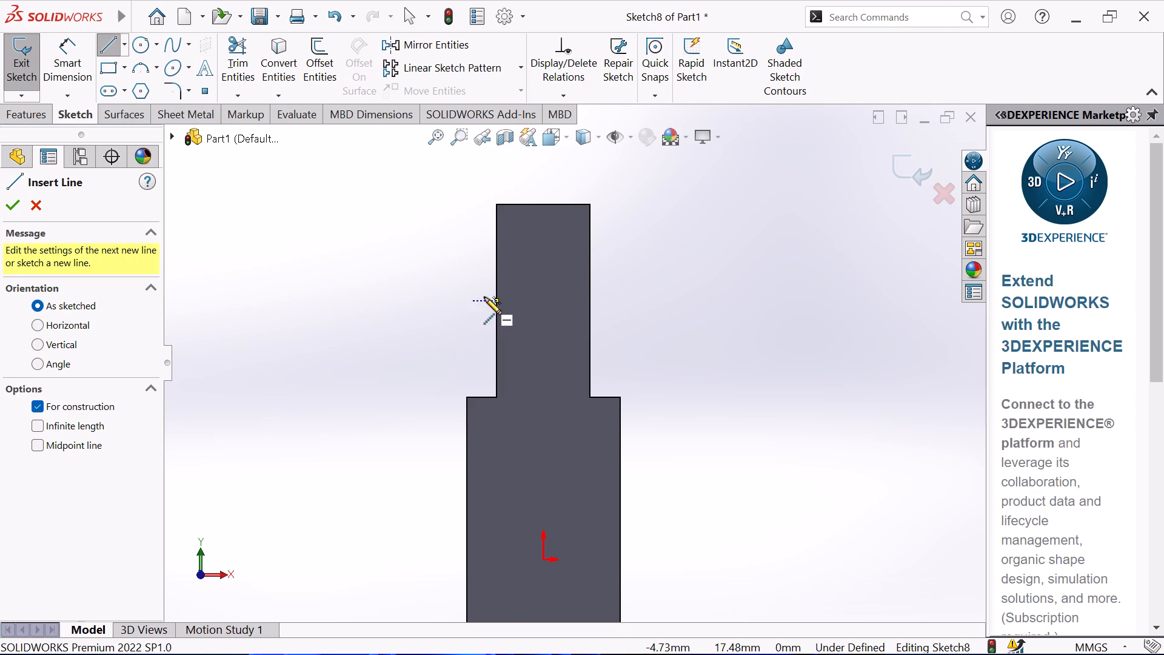
pyautogui.click(625, 300)
pyautogui.rightClick(627, 276)
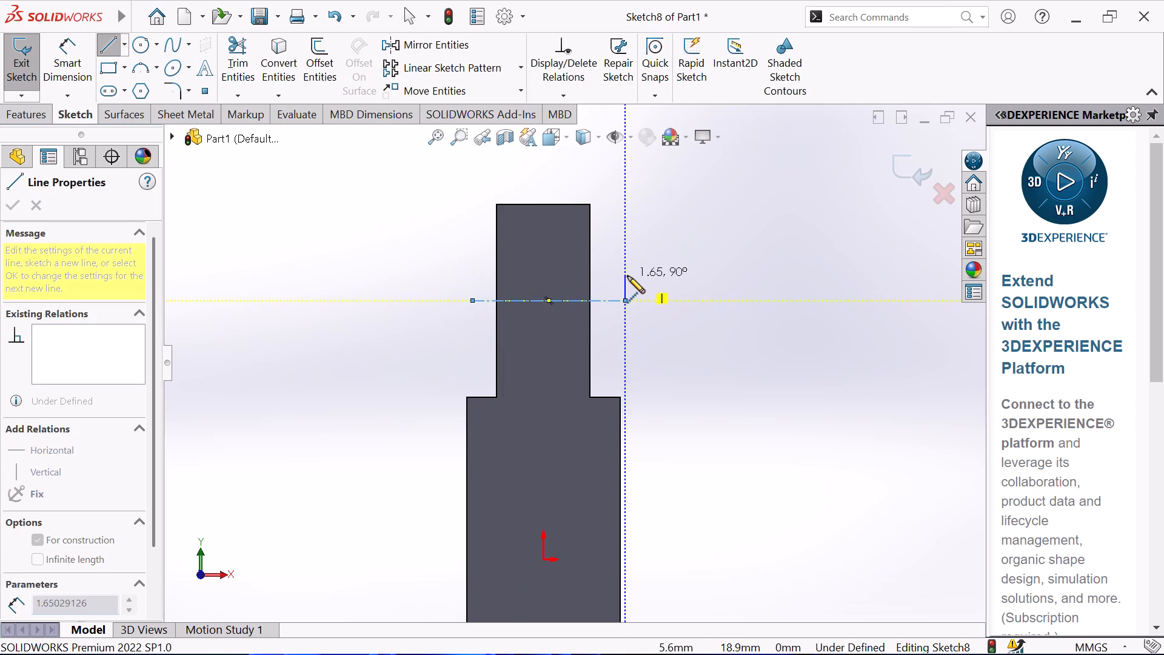
pyautogui.click(677, 287)
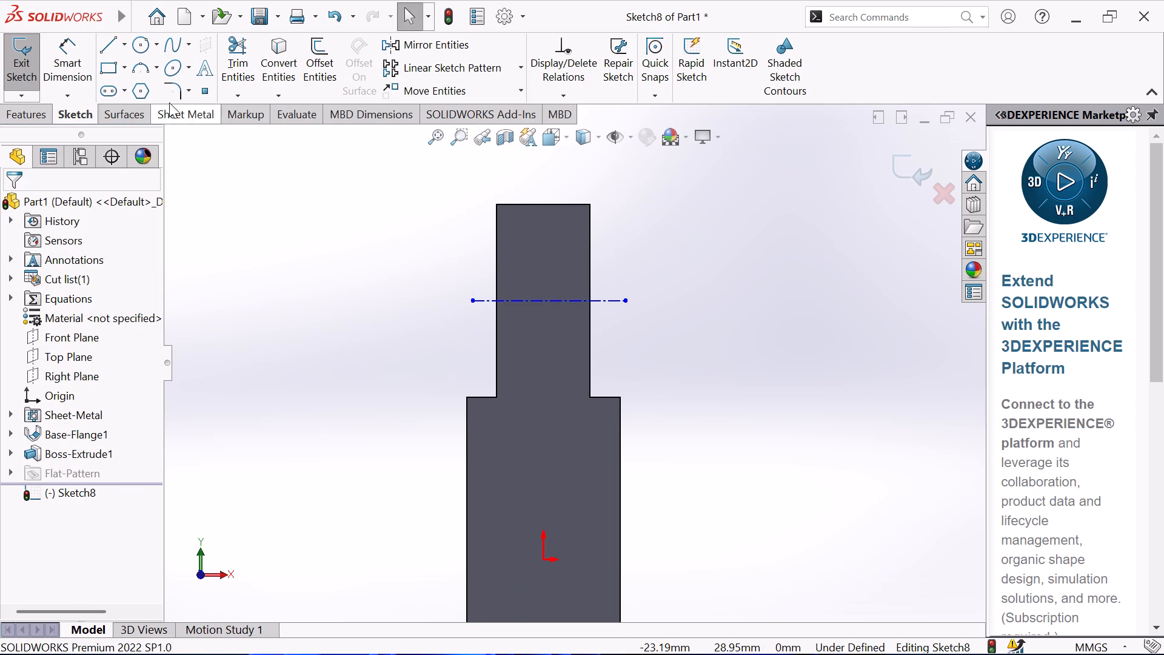
# Draw a narrow corner rectangle about 3 mm tall just inside the tab's right edge, straddling the centerline.
pyautogui.click(104, 67)
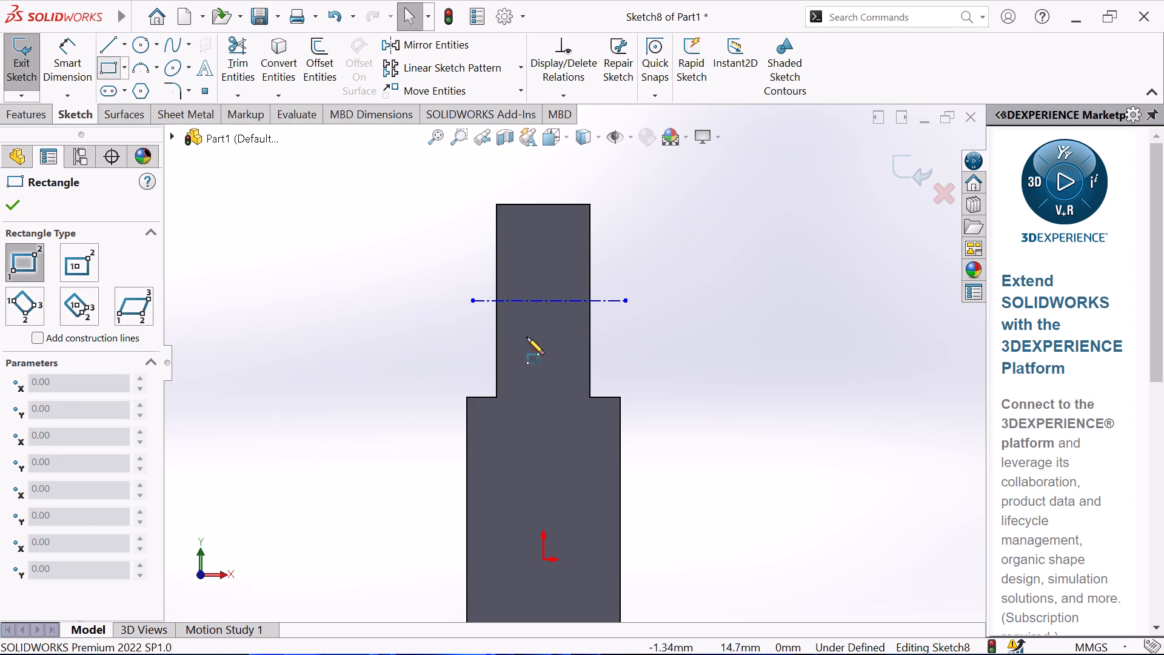
pyautogui.click(589, 314)
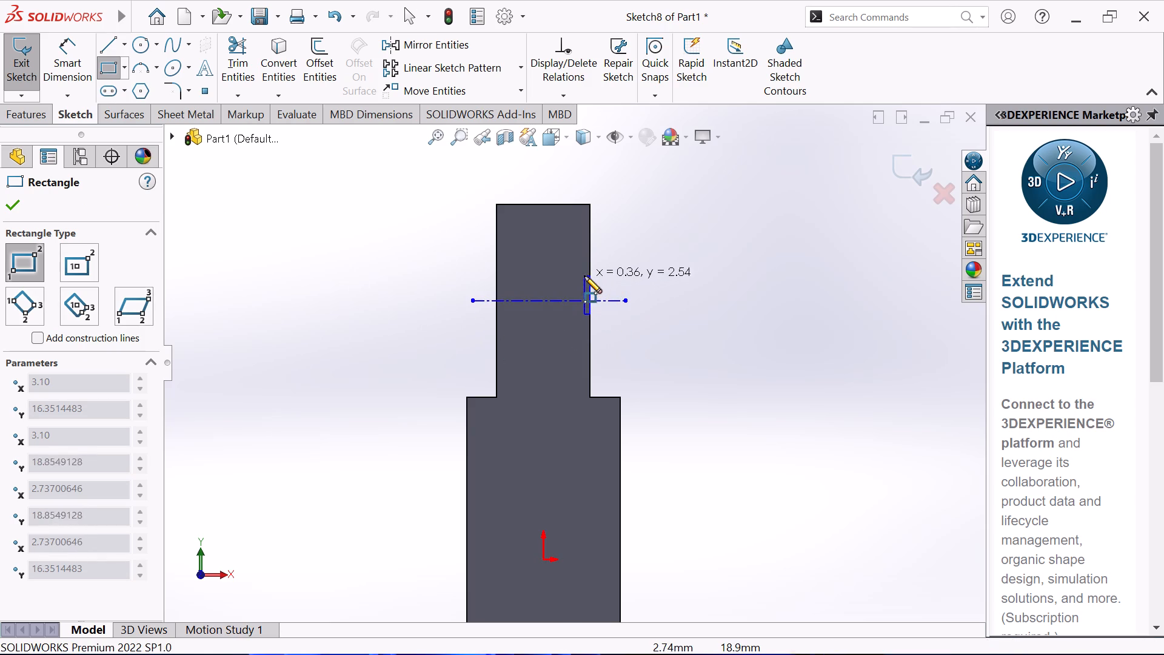
pyautogui.click(581, 269)
pyautogui.rightClick(635, 268)
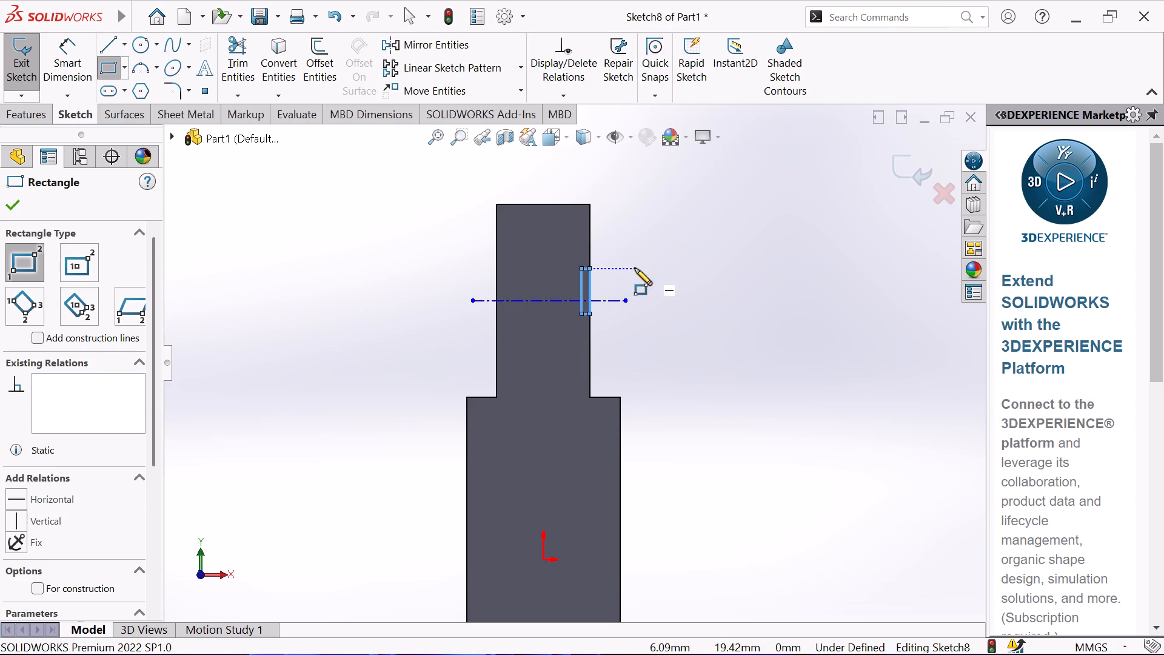
pyautogui.click(698, 289)
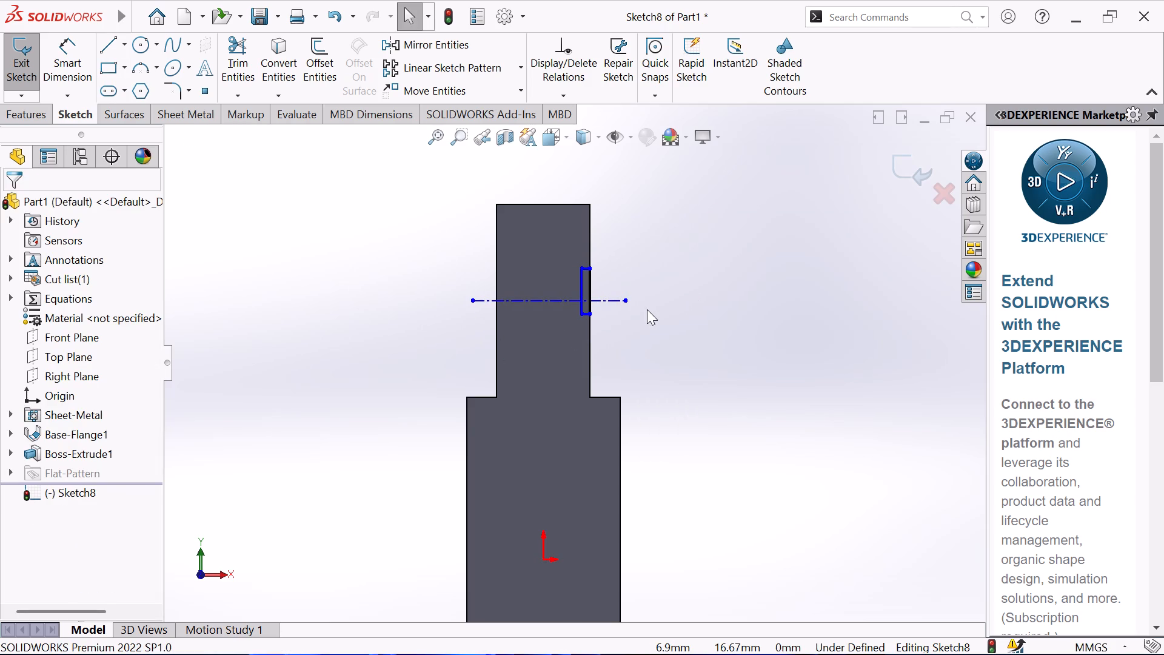
# Add a Symmetric relation between the rectangle's two right corner points about the horizontal centerline.
pyautogui.click(575, 95)
pyautogui.click(598, 131)
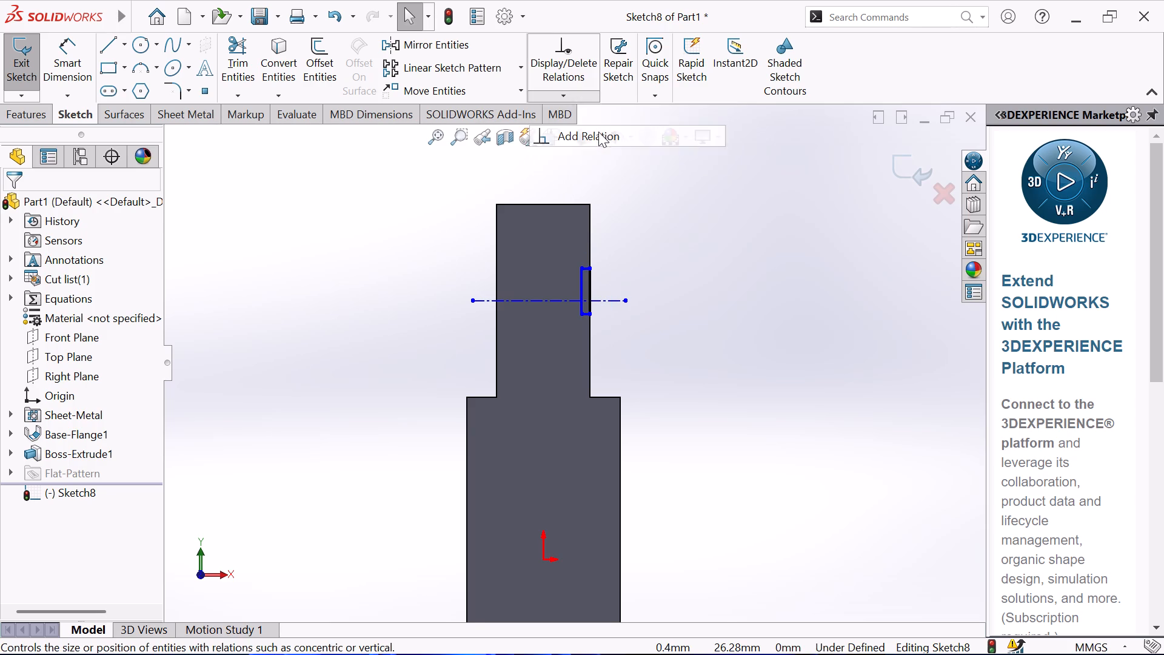
pyautogui.click(591, 270)
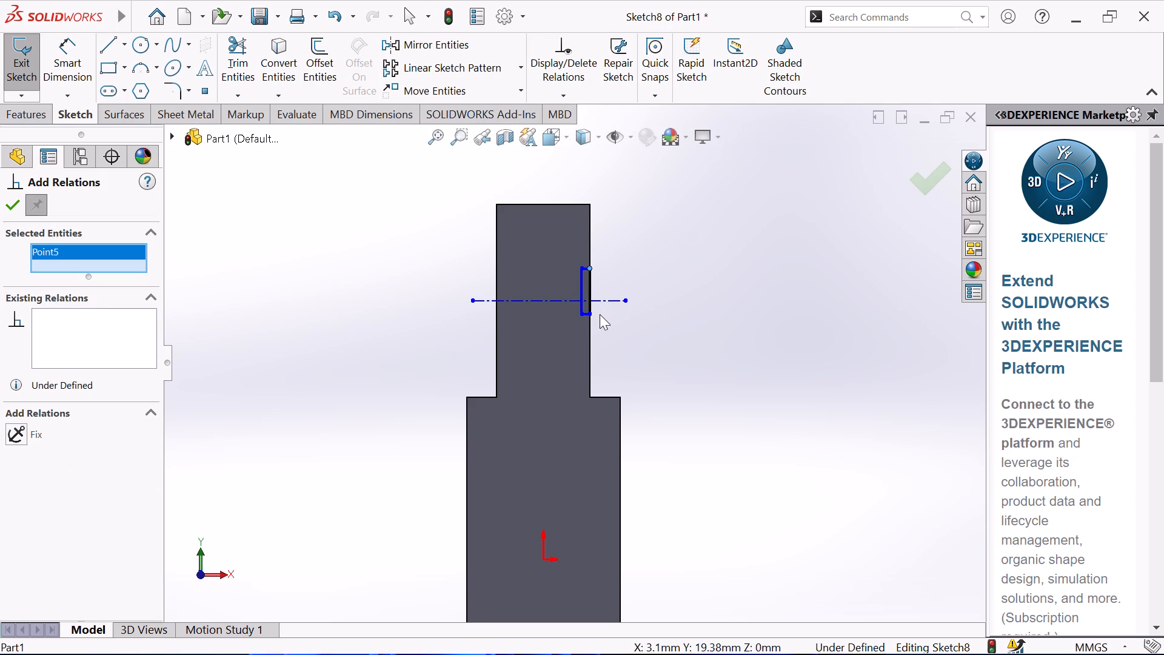
pyautogui.click(591, 316)
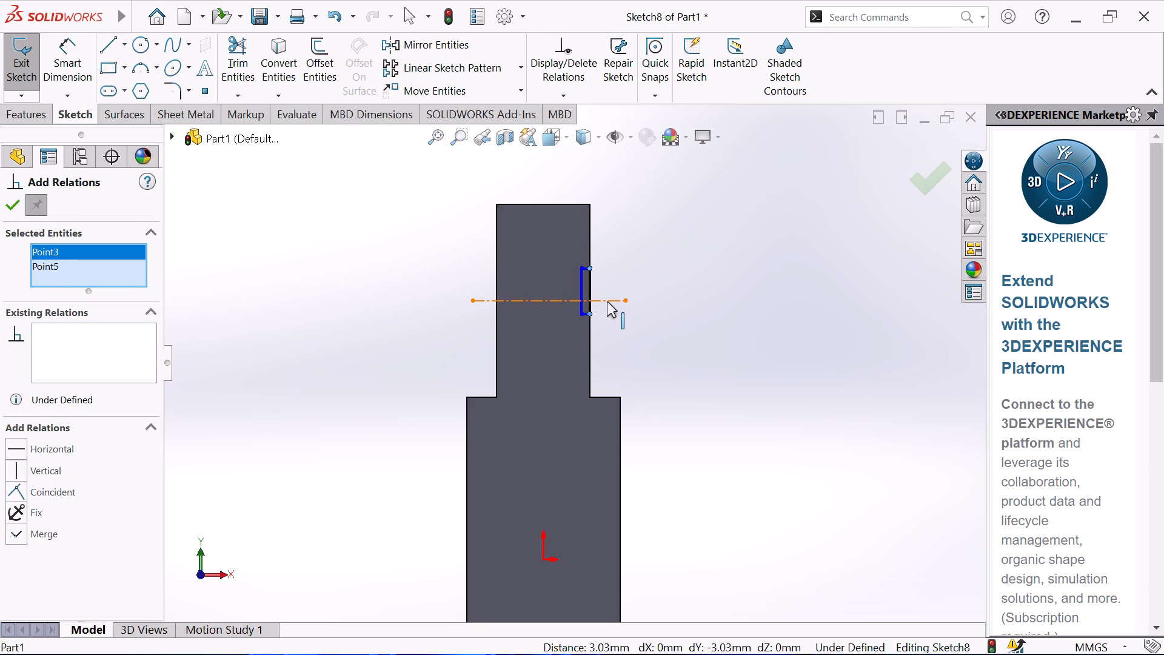
pyautogui.click(607, 301)
pyautogui.click(16, 458)
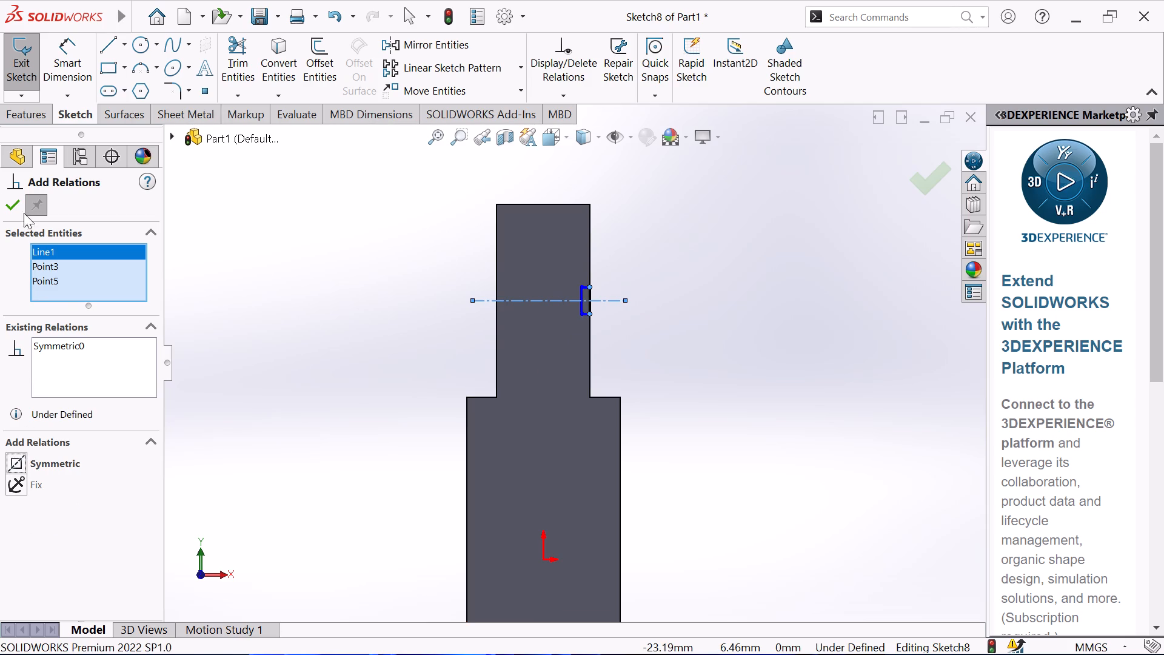
pyautogui.click(11, 199)
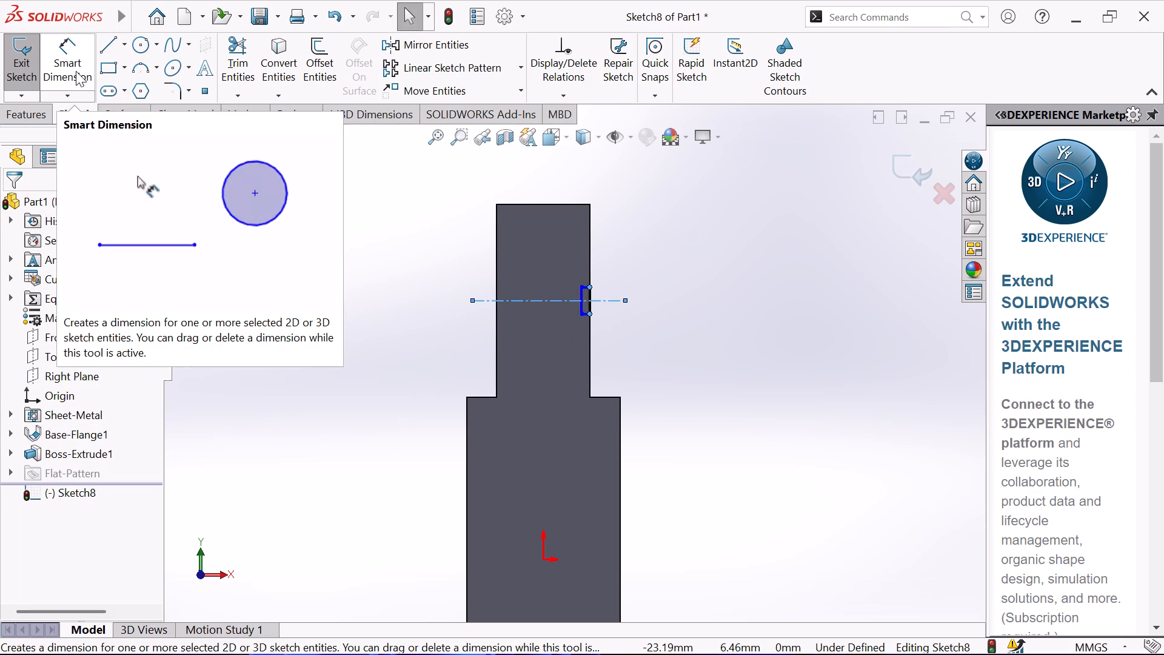
# Dimension the rectangle's right vertical side, set its height to 3.90 mm, and leave the dimension tool.
pyautogui.click(76, 68)
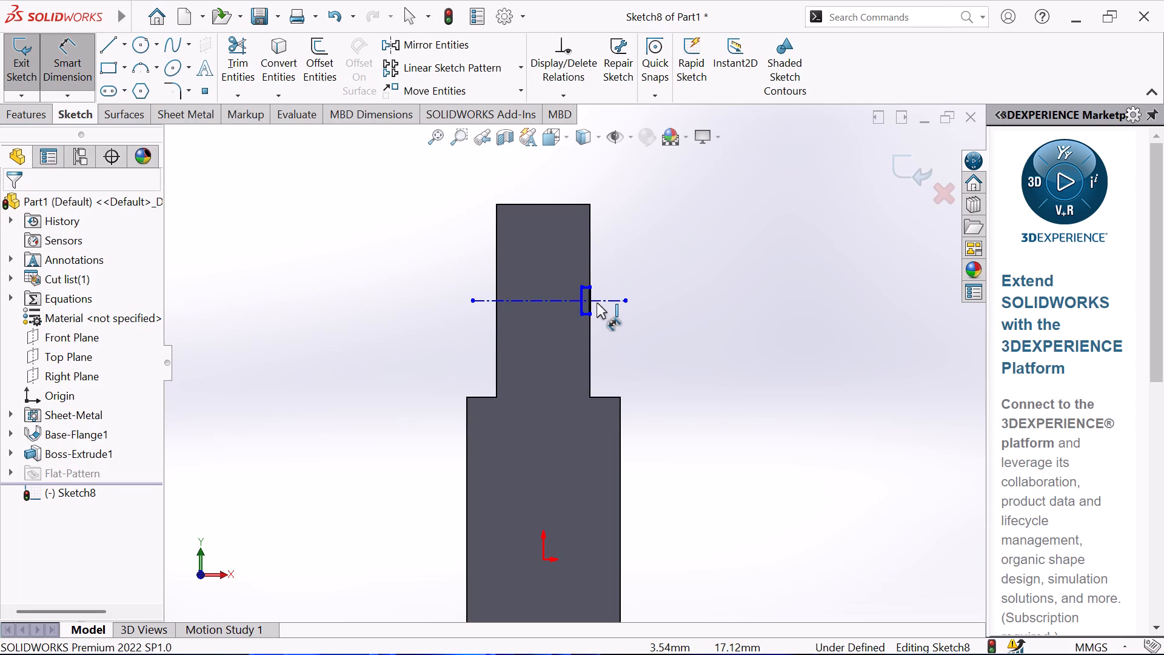
pyautogui.click(592, 307)
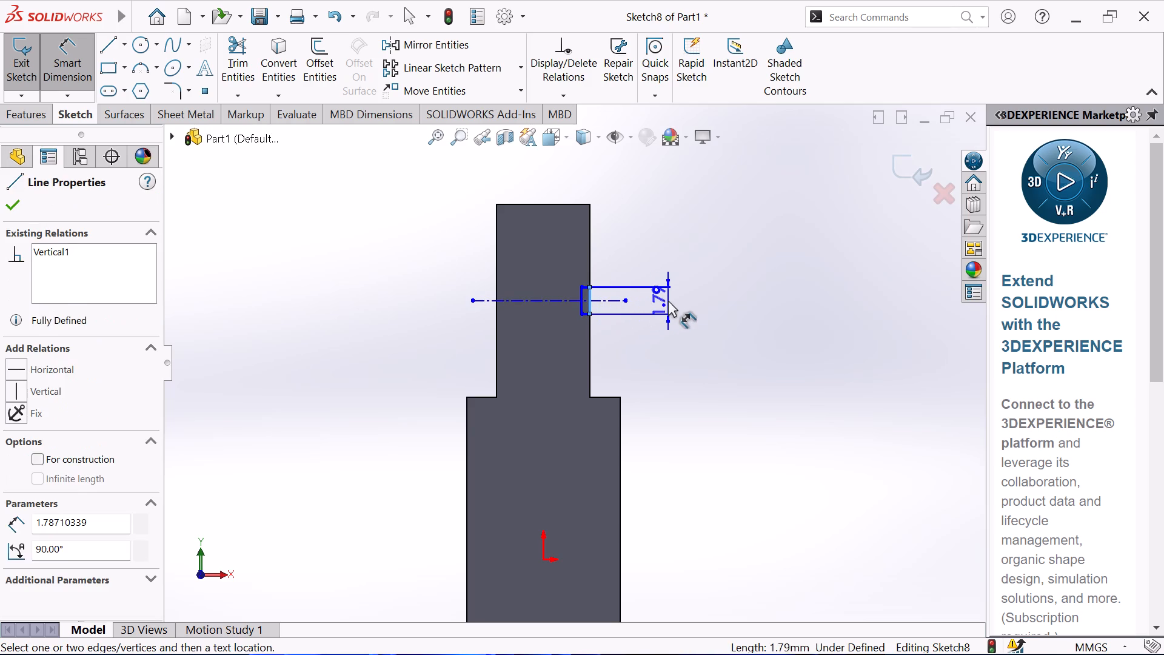
pyautogui.click(669, 300)
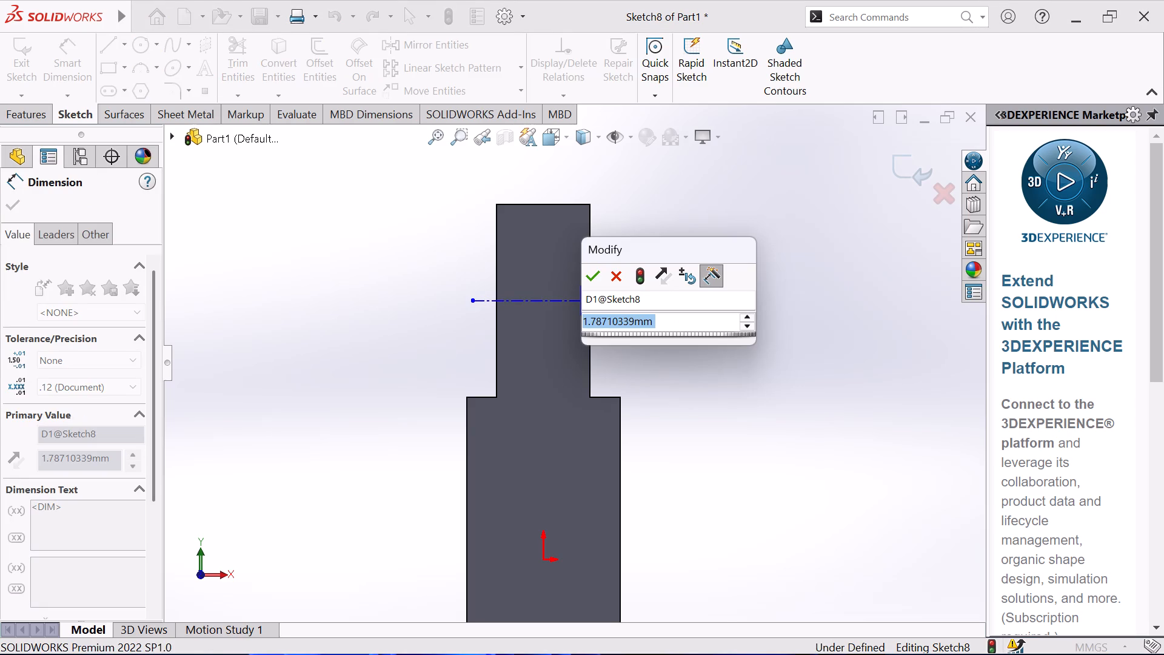
pyautogui.press('3')
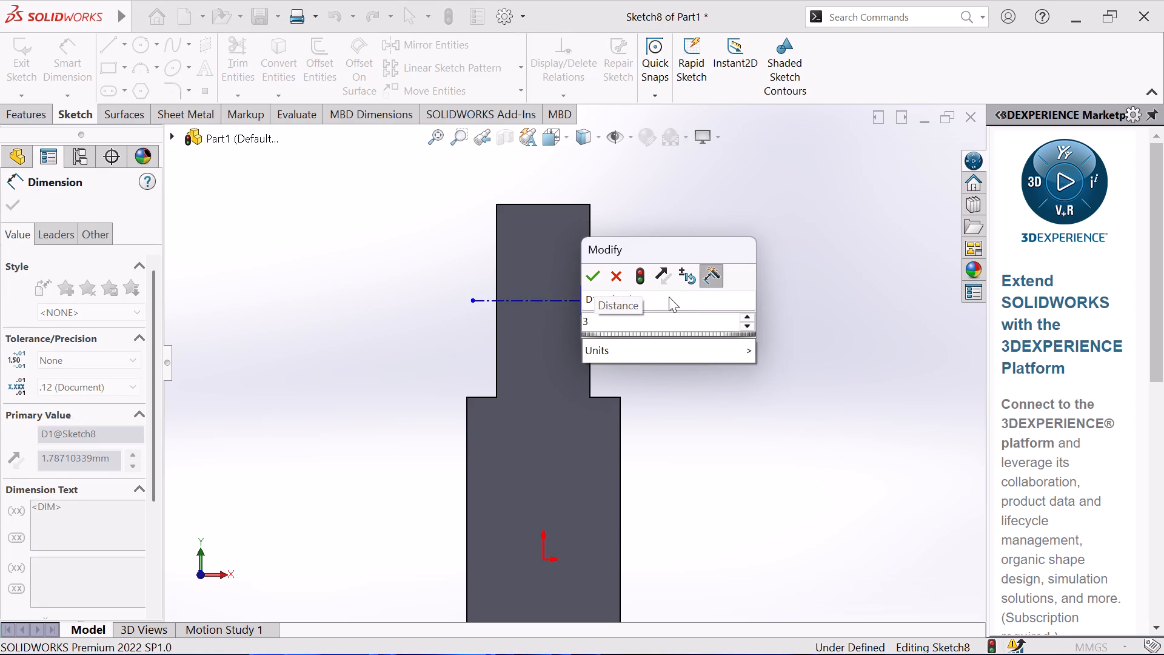
pyautogui.press('.')
pyautogui.write('90')
pyautogui.press('Return')
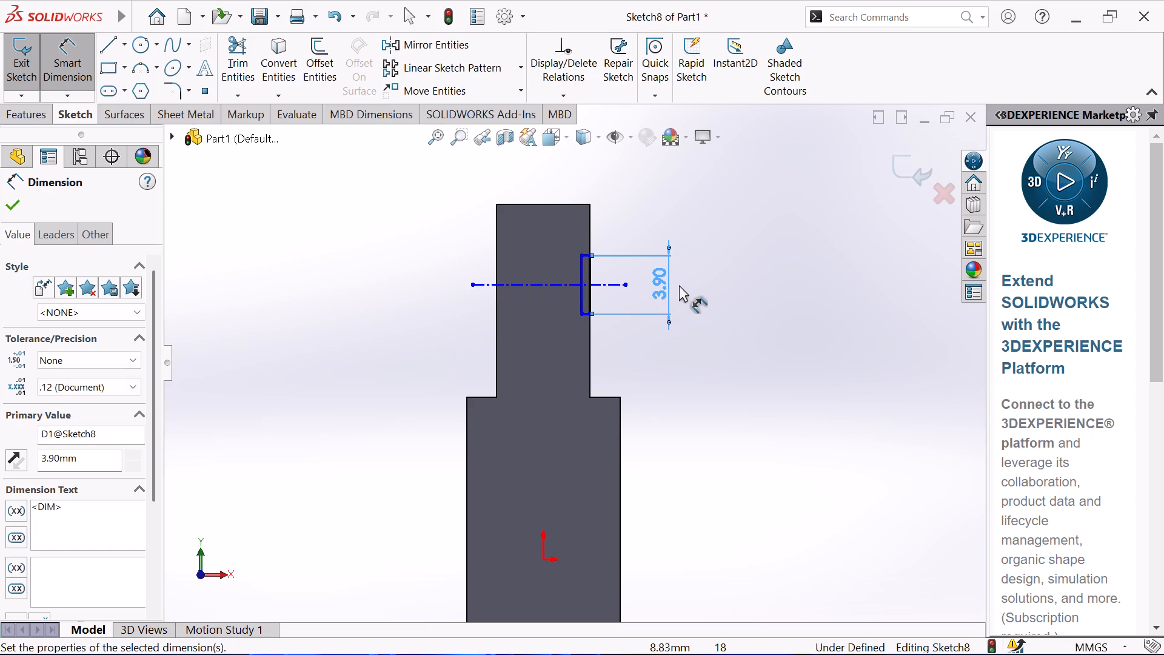
pyautogui.rightClick(697, 278)
pyautogui.click(776, 335)
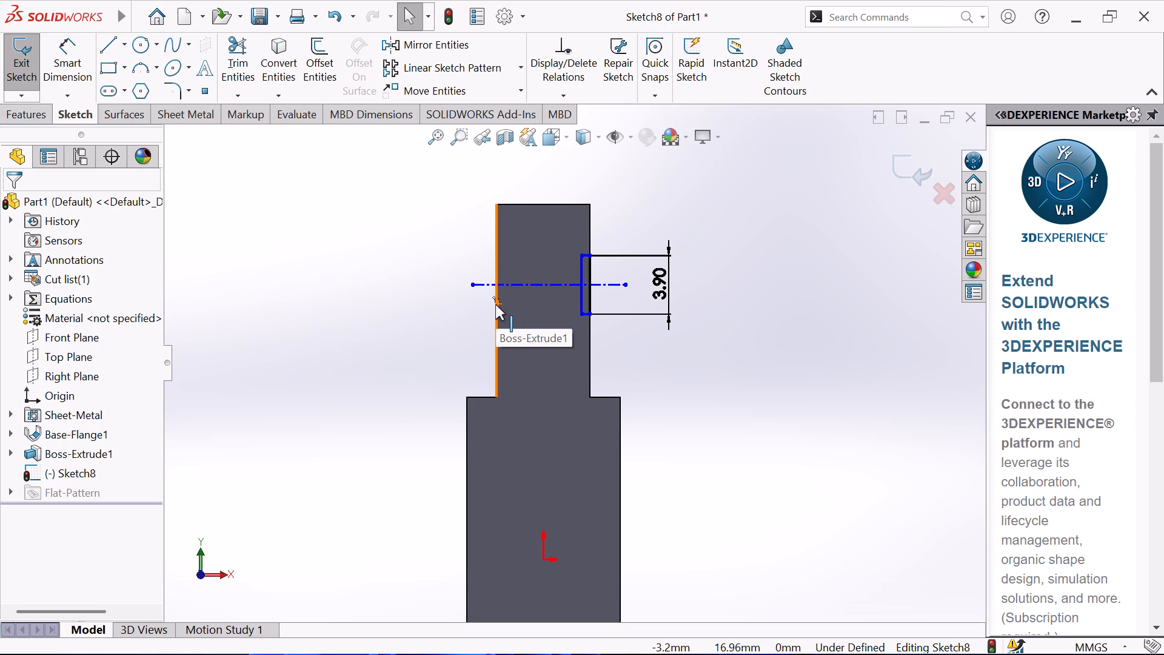
# Add a Horizontal relation between the midpoints of the tab's left edge and the rectangle's left side.
pyautogui.click(495, 301)
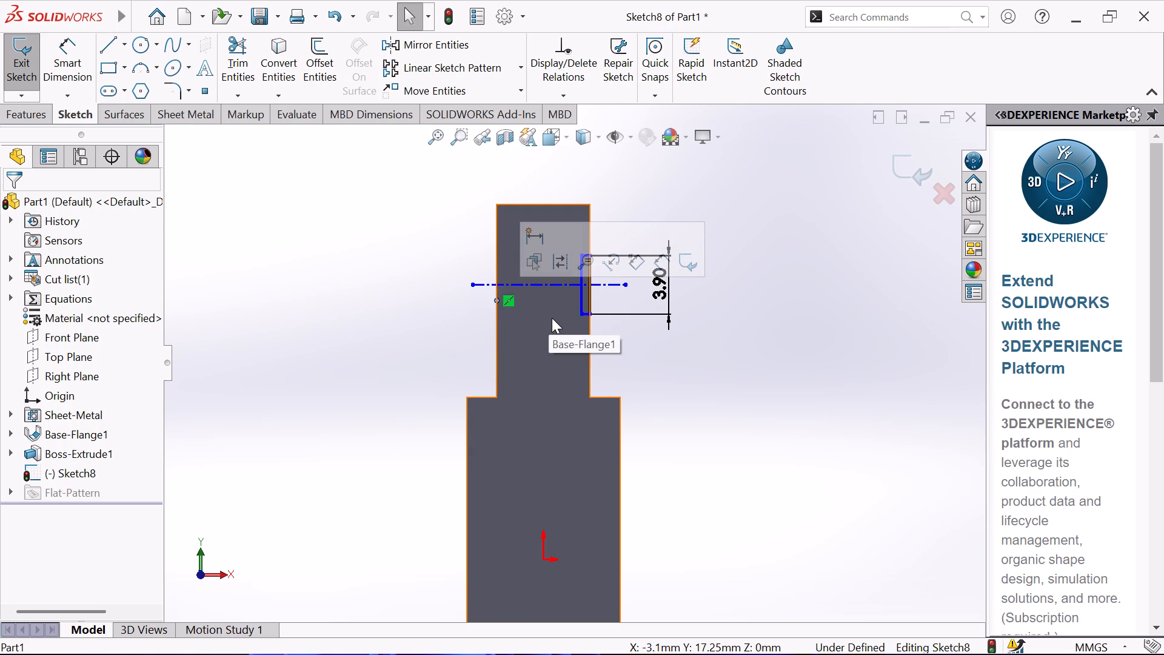
pyautogui.keyDown('ctrl'); pyautogui.click(581, 284); pyautogui.keyUp('ctrl')
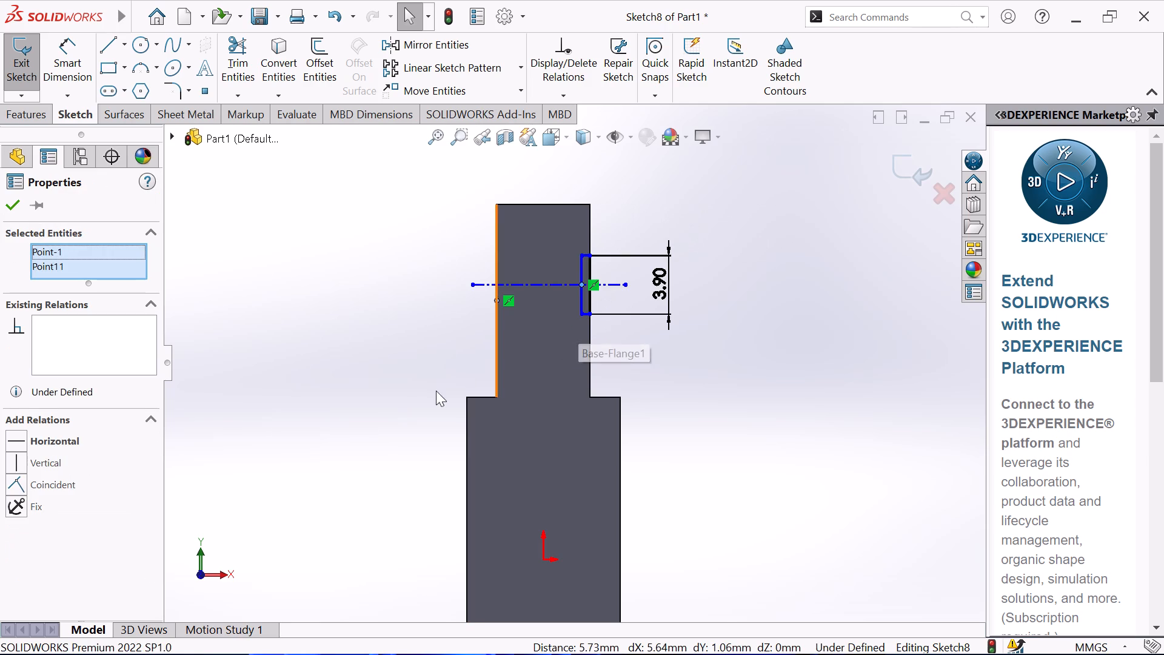
pyautogui.click(17, 445)
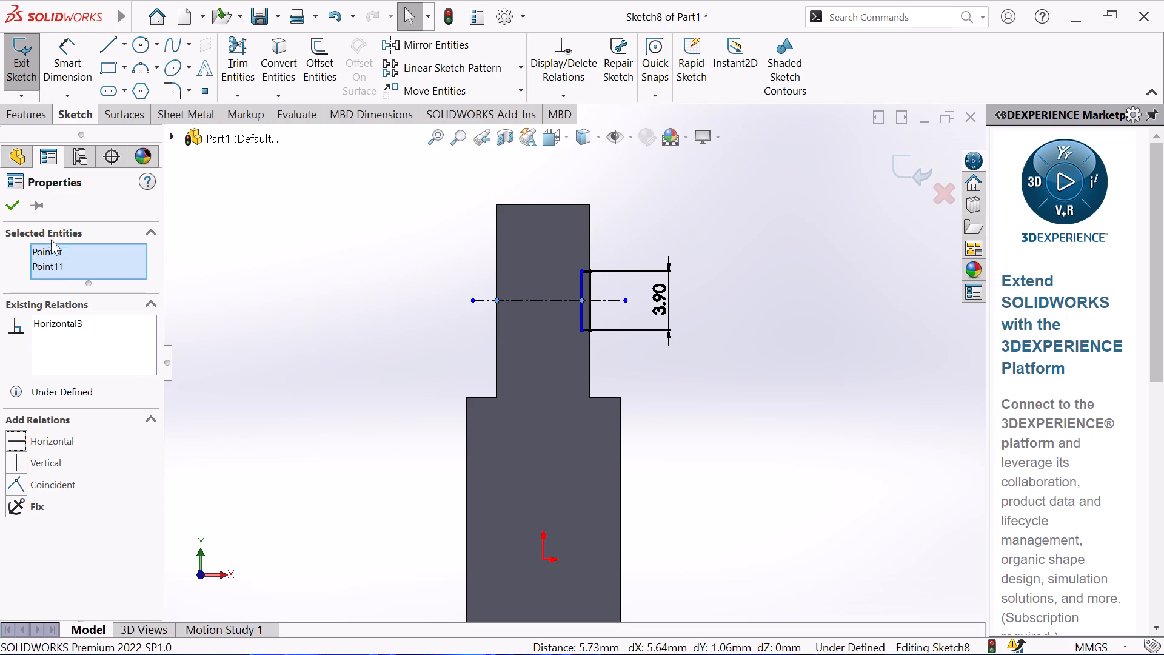
pyautogui.click(13, 201)
# Dimension the narrow rectangle's bottom side, set its width to 1 mm, and leave the dimension tool.
pyautogui.click(81, 78)
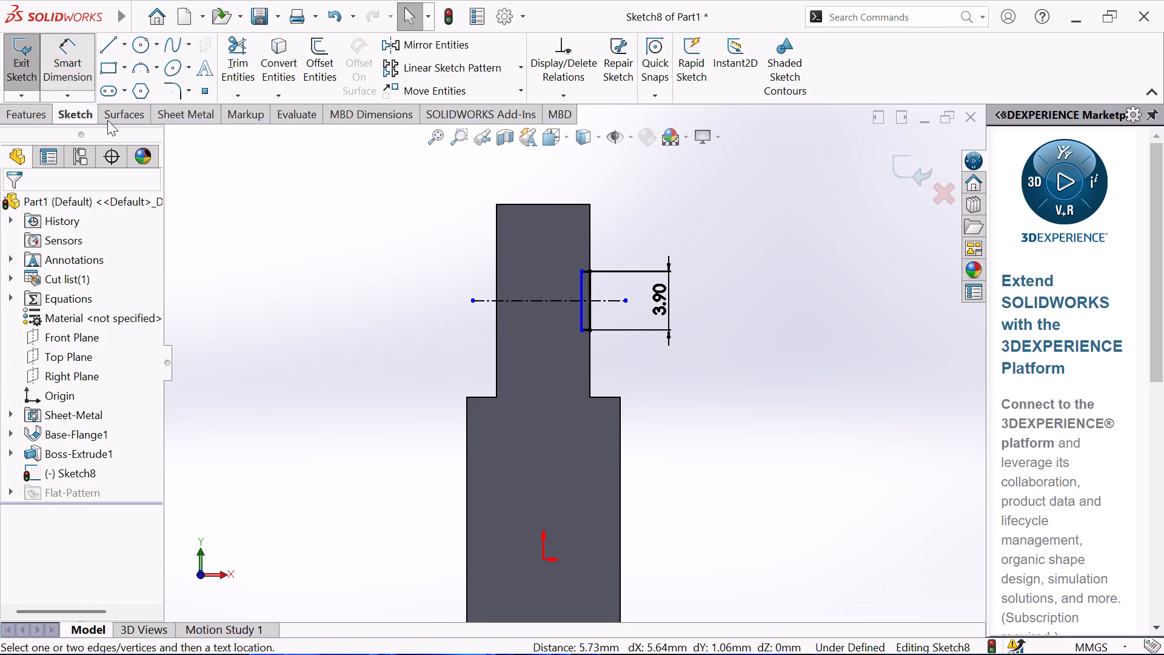
pyautogui.scroll(-3, 671, 332)
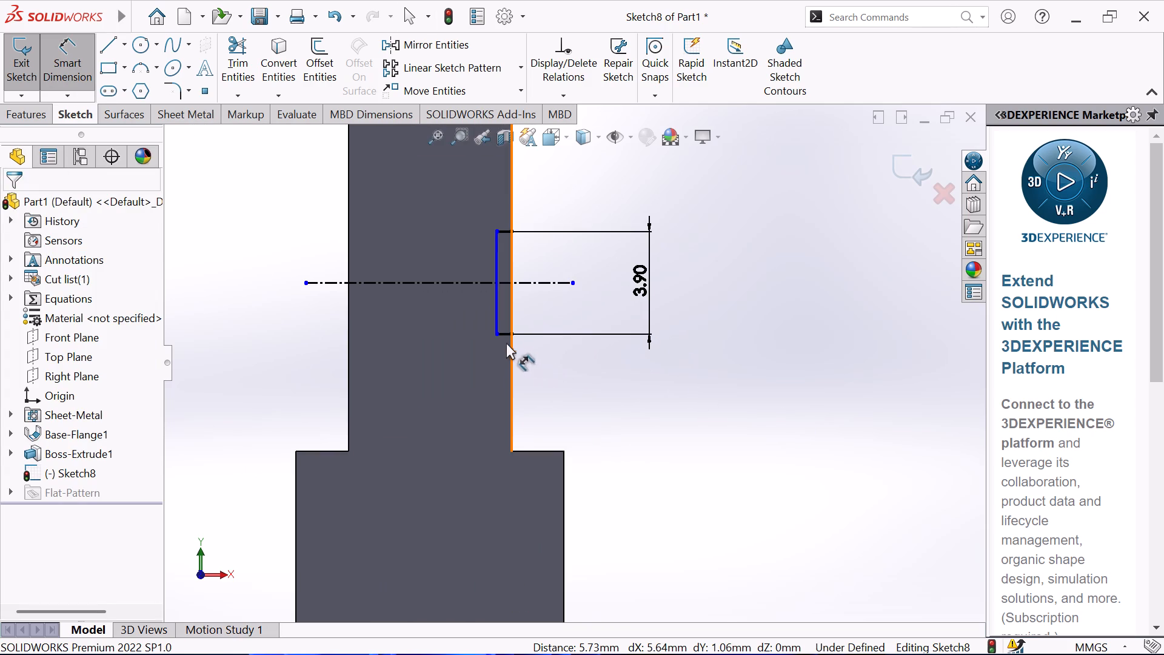
pyautogui.click(506, 337)
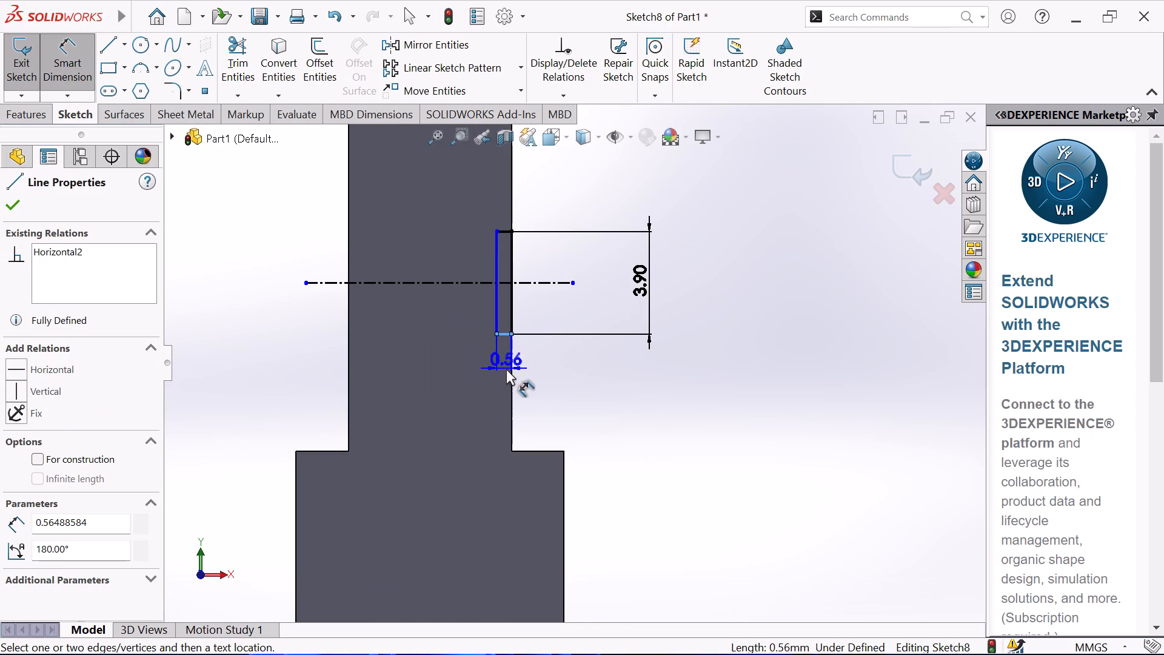
pyautogui.click(506, 369)
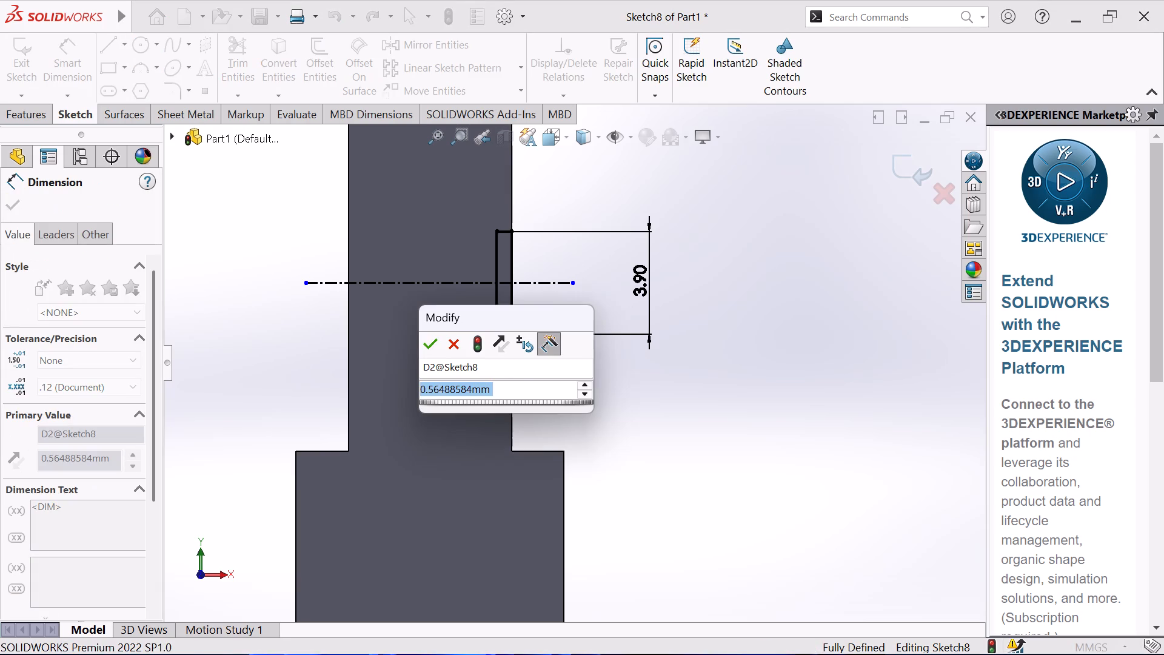
pyautogui.press('1')
pyautogui.press('Return')
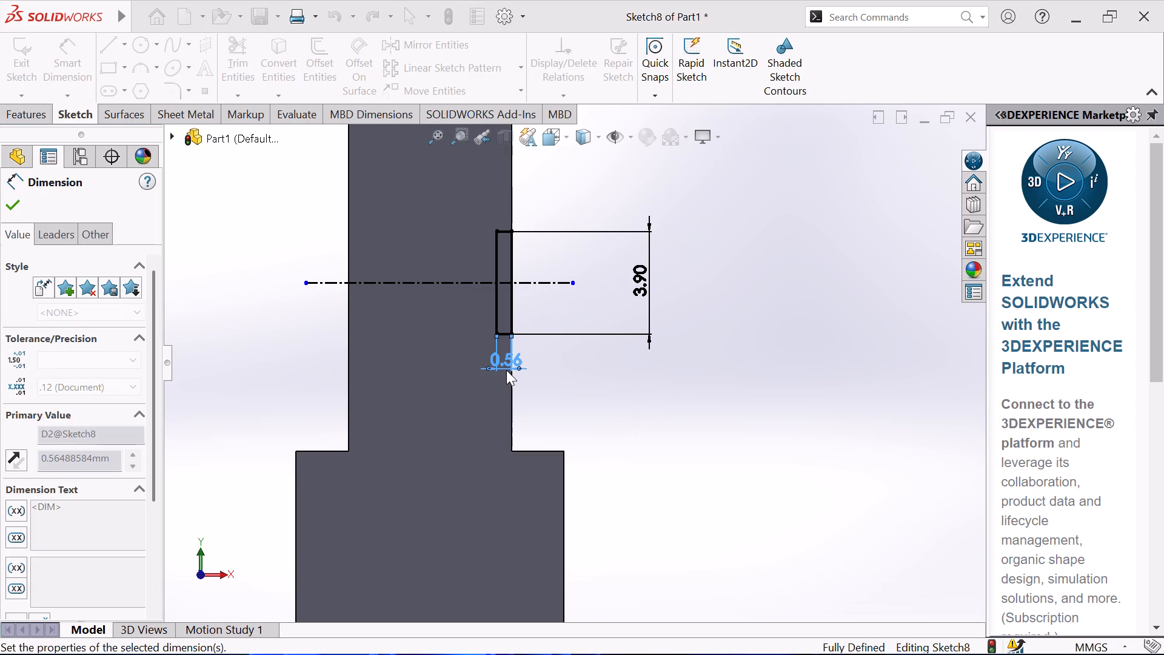
pyautogui.rightClick(637, 378)
pyautogui.click(710, 438)
# Draw a vertical centerline from the midpoint of the tab's top edge down to just below the tab's base.
pyautogui.scroll(1, 499, 320)
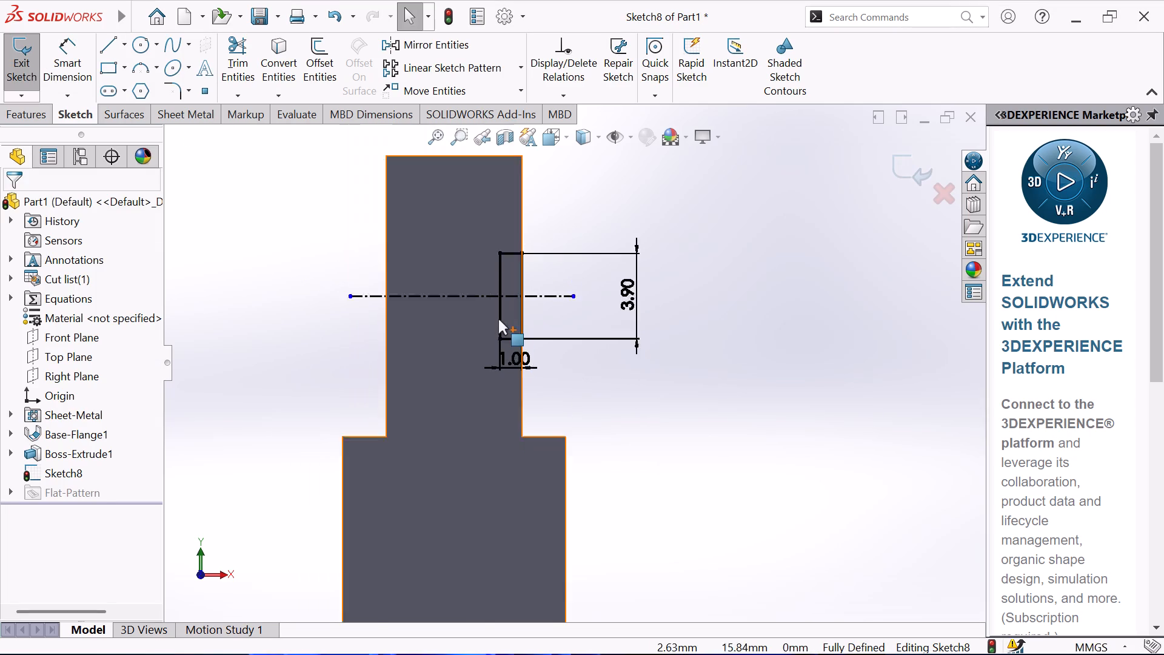
pyautogui.scroll(1, 498, 319)
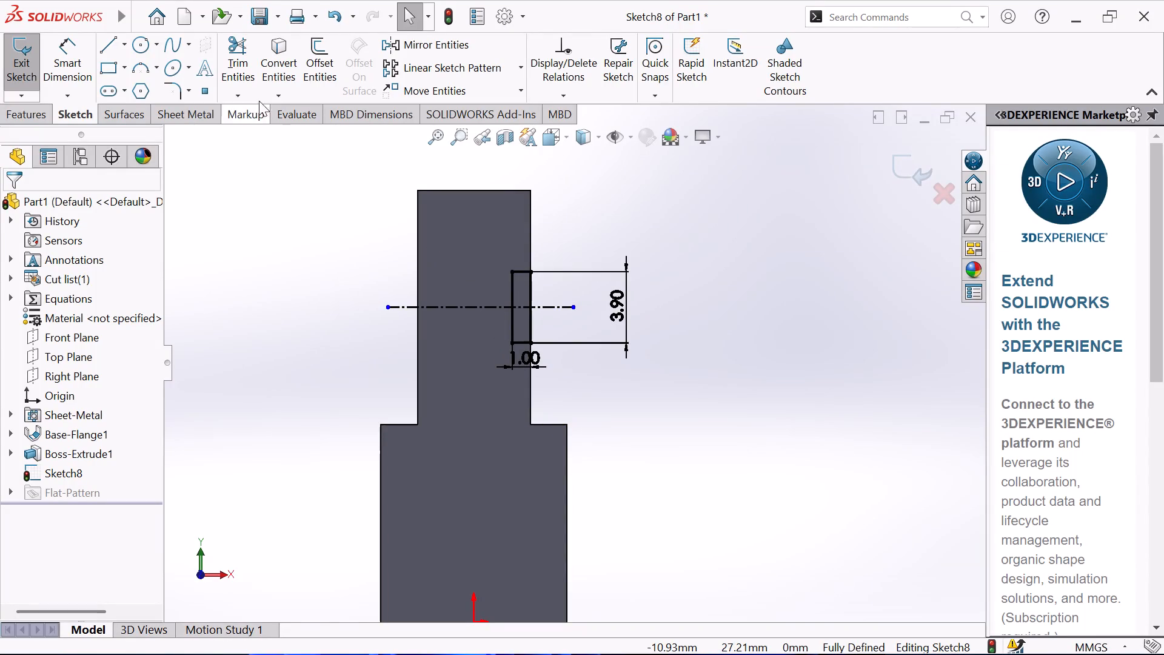
pyautogui.click(123, 39)
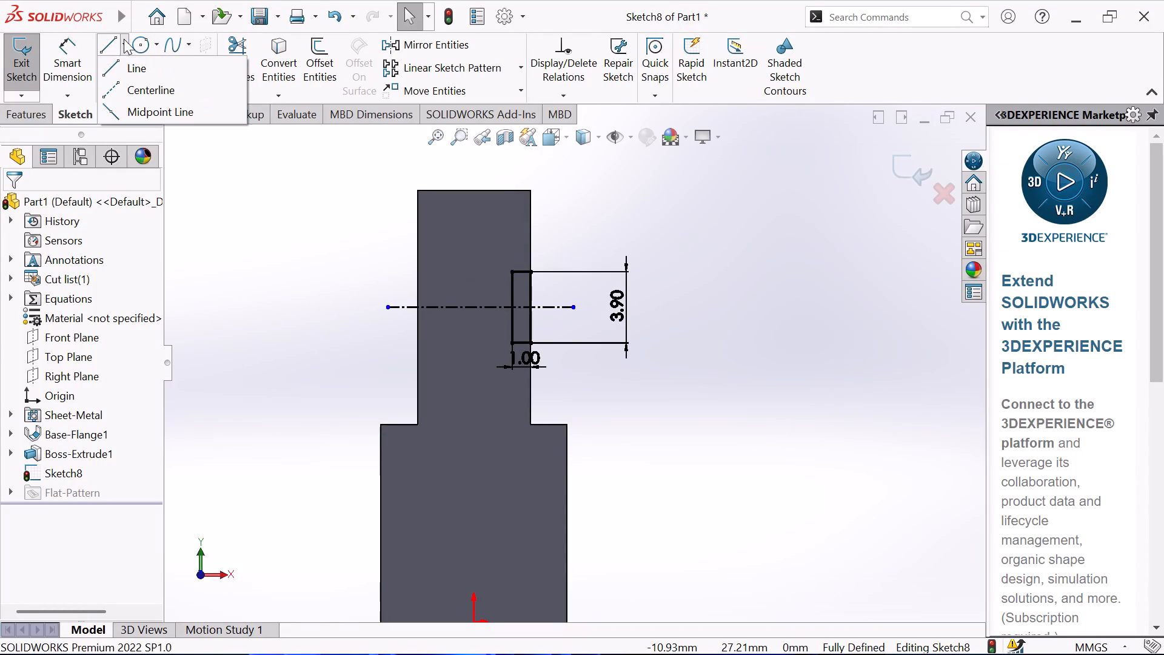
pyautogui.click(111, 86)
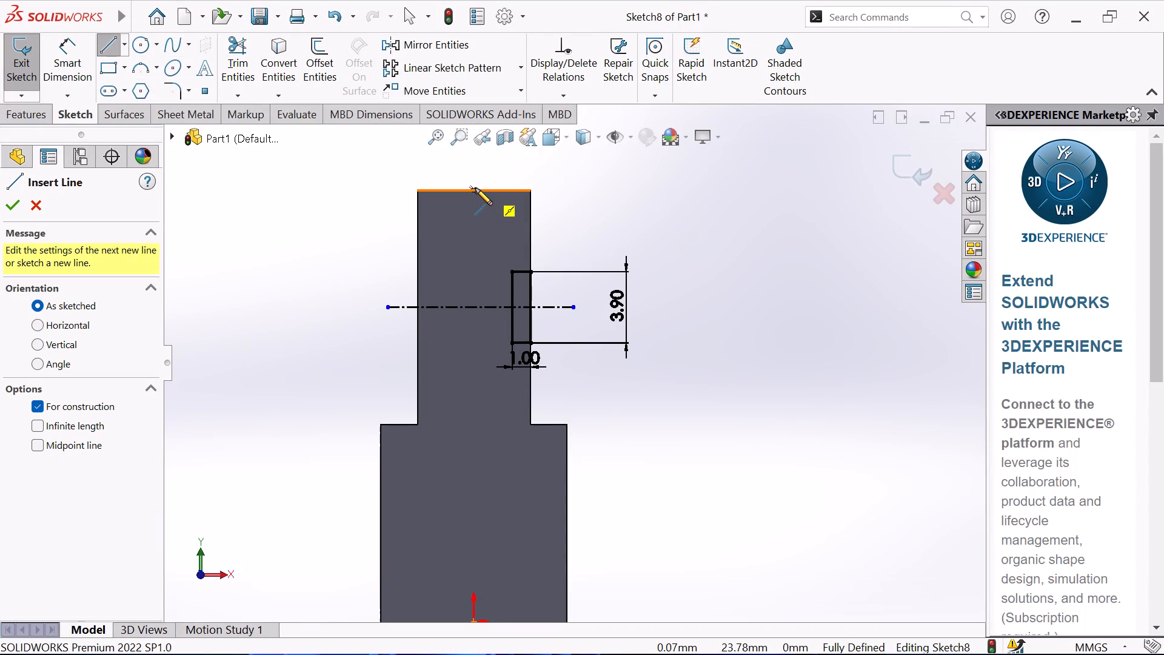
pyautogui.click(473, 188)
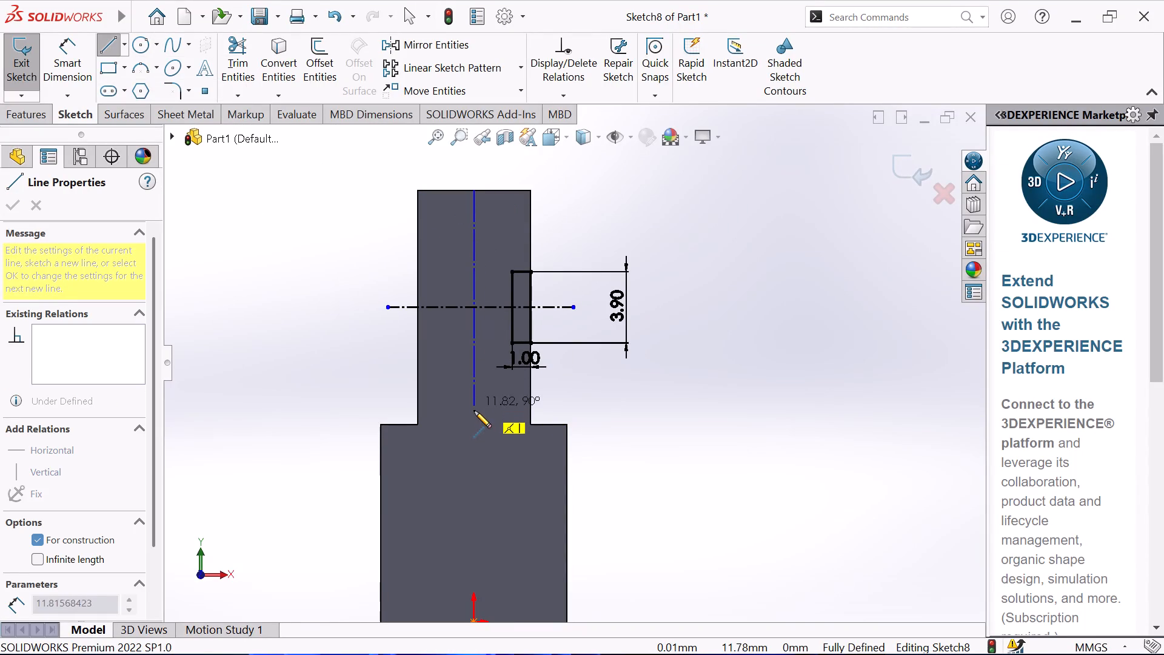
pyautogui.click(474, 439)
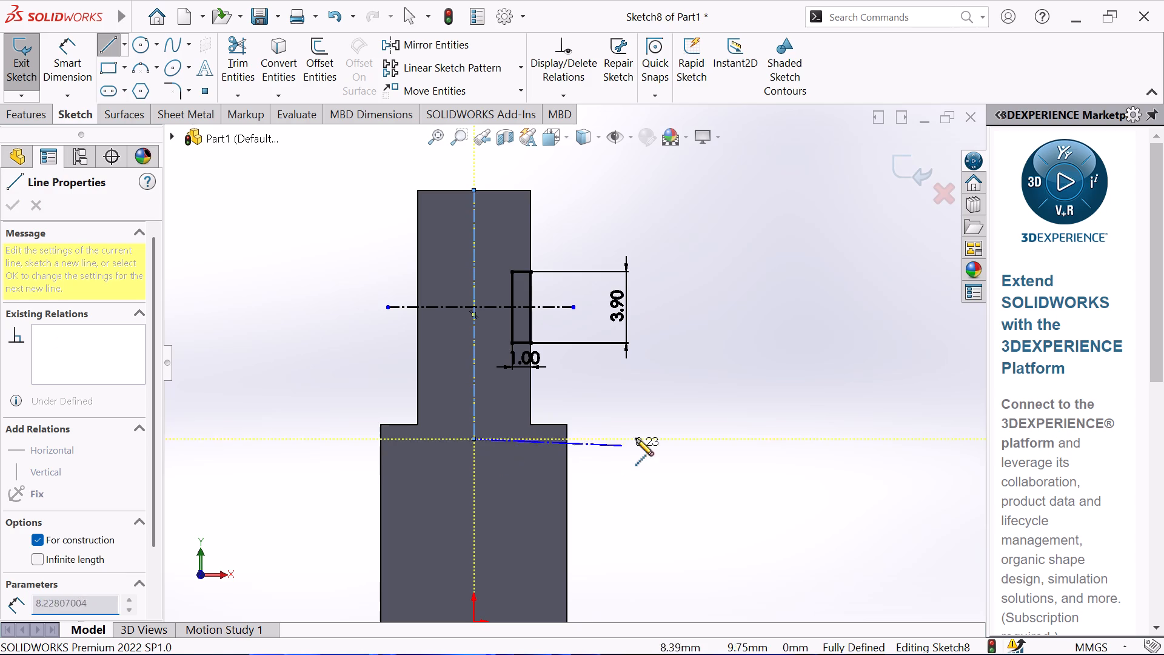
pyautogui.rightClick(649, 433)
pyautogui.click(688, 433)
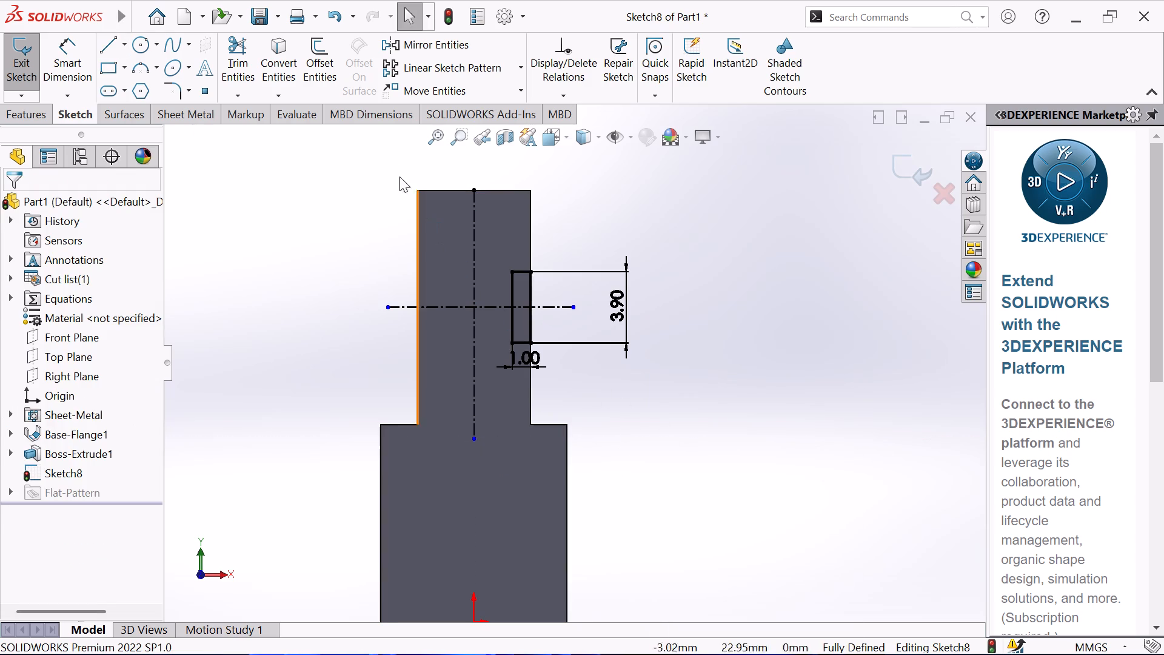
# Mirror the rectangle's four lines about the vertical centerline to the tab's opposite edge, keeping the original.
pyautogui.click(415, 47)
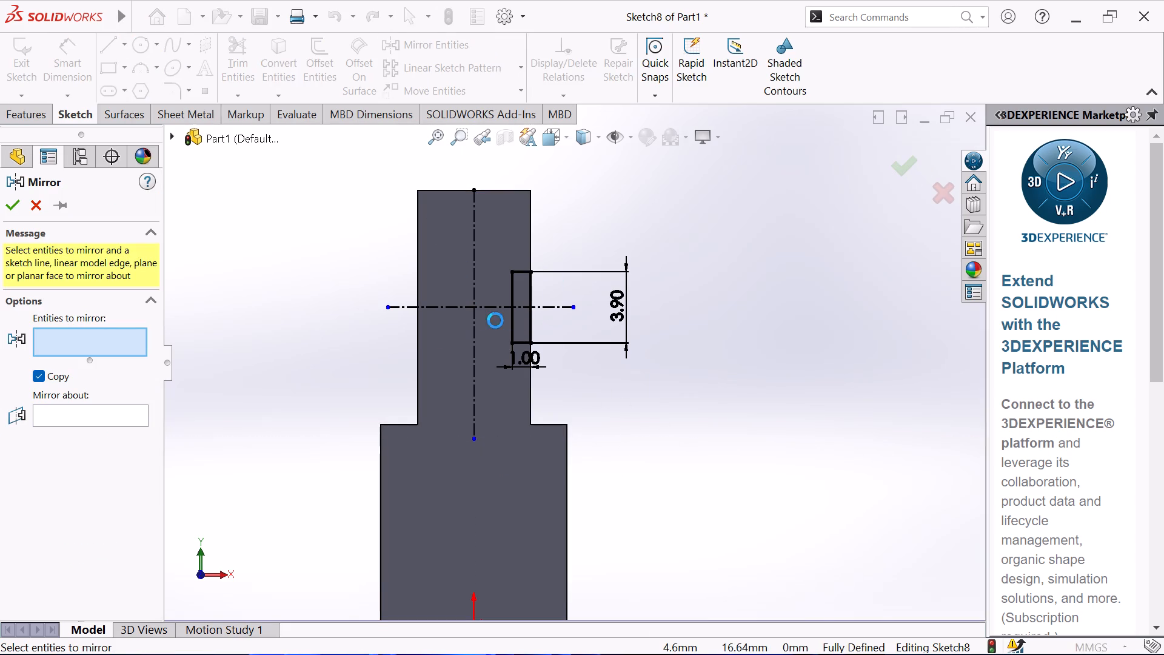
pyautogui.click(519, 274)
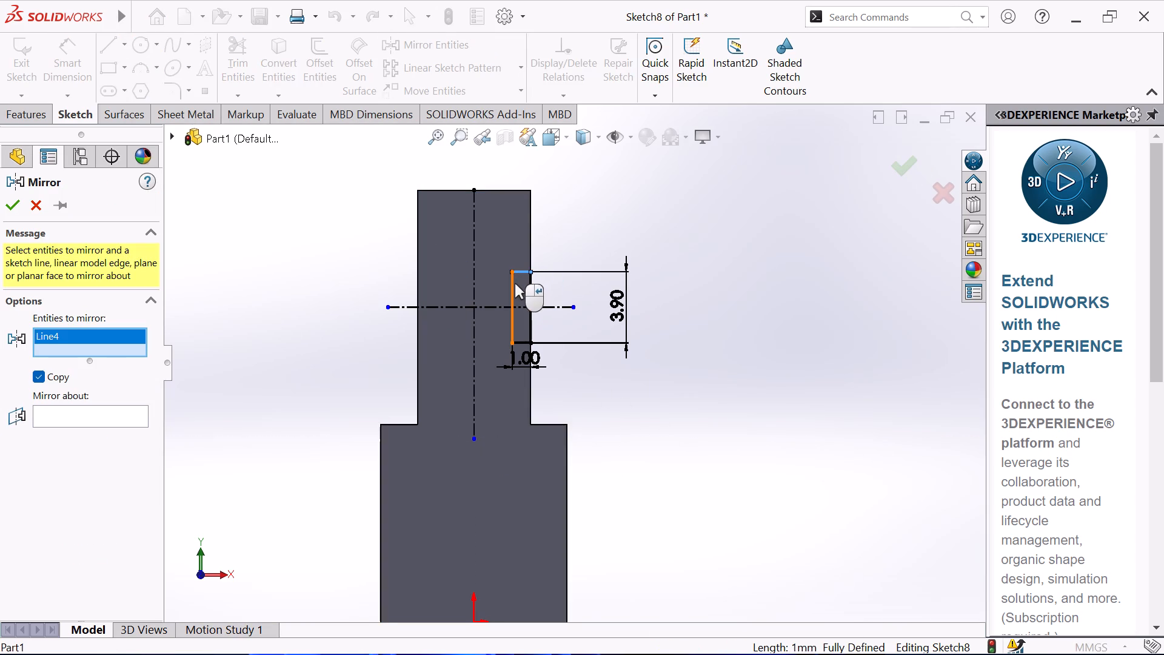
pyautogui.click(515, 283)
pyautogui.click(524, 340)
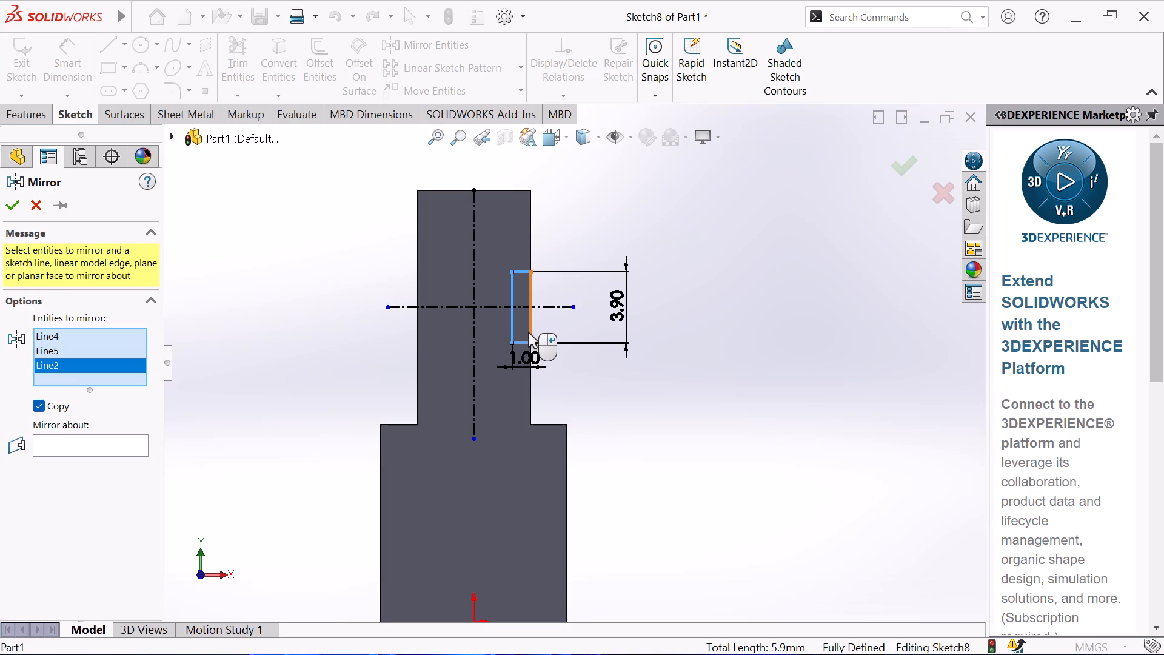
pyautogui.click(529, 329)
pyautogui.click(109, 460)
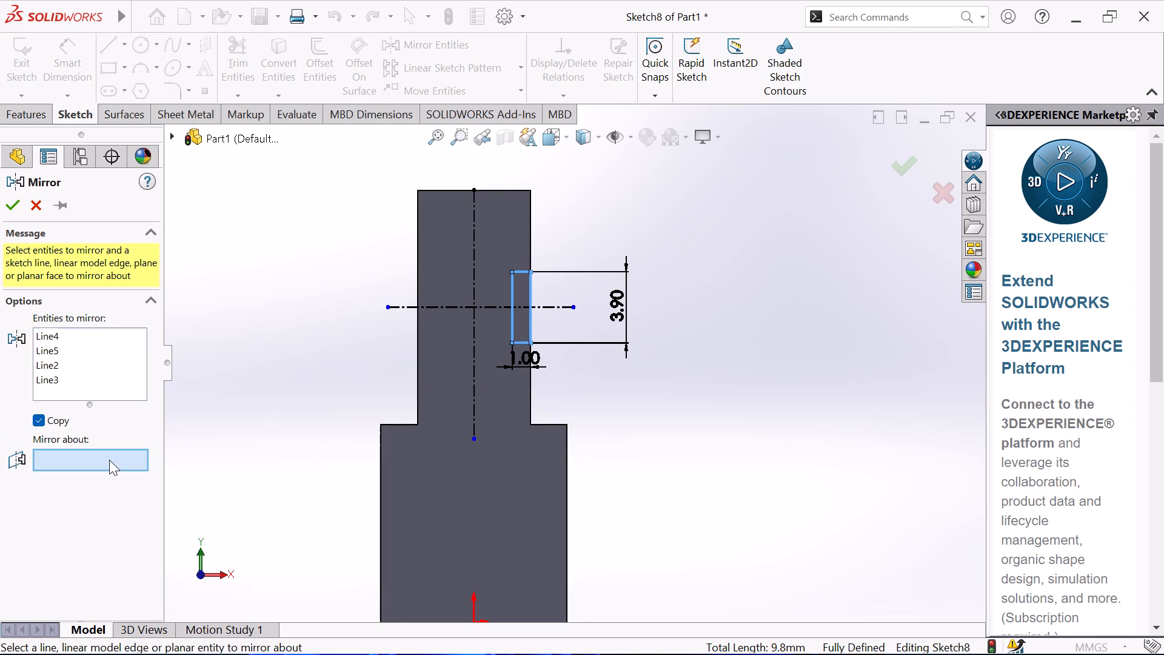
pyautogui.click(477, 354)
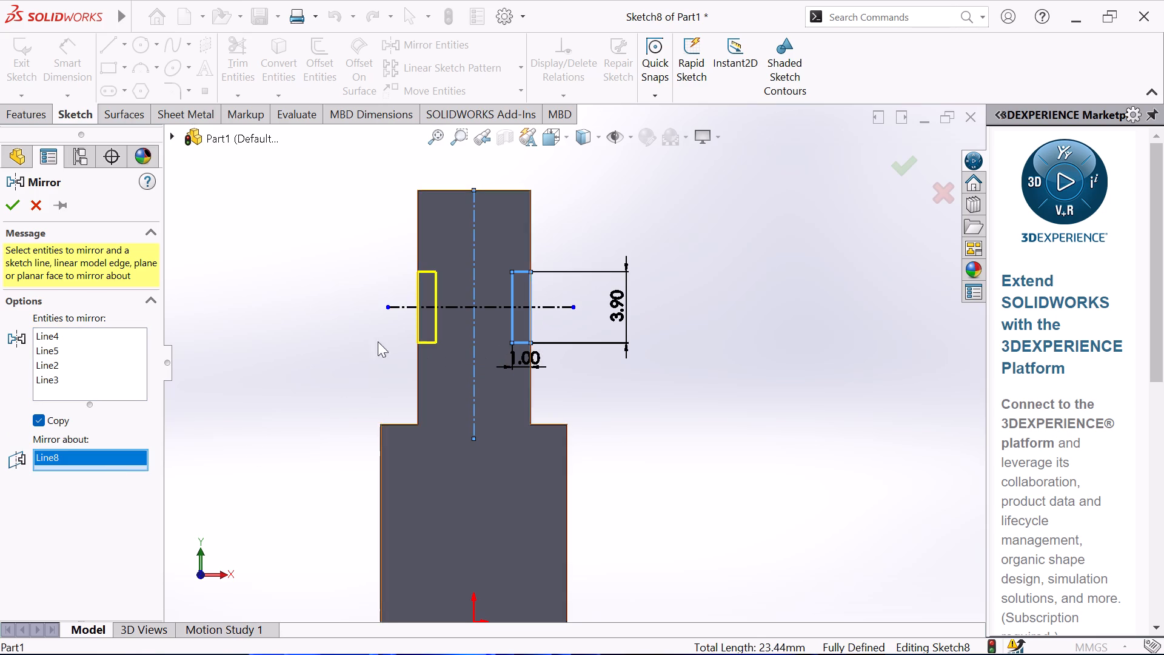
pyautogui.click(8, 210)
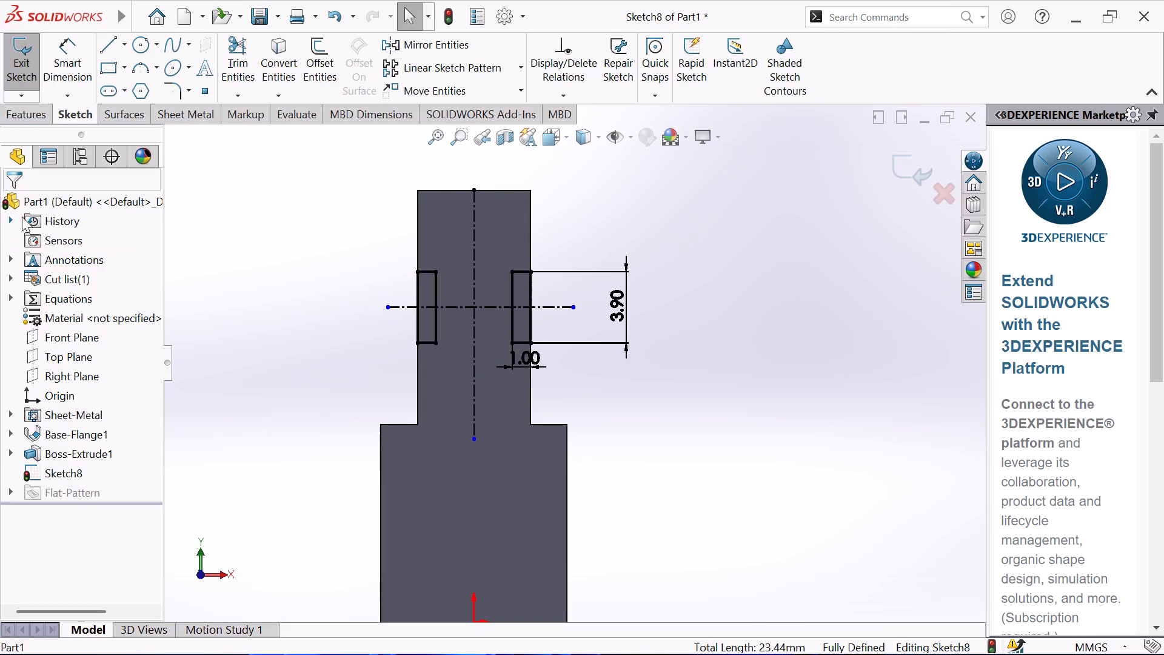
# Cut both edge rectangles through the tab with a Blind Extruded Cut 2 mm deep.
pyautogui.click(28, 119)
pyautogui.click(246, 58)
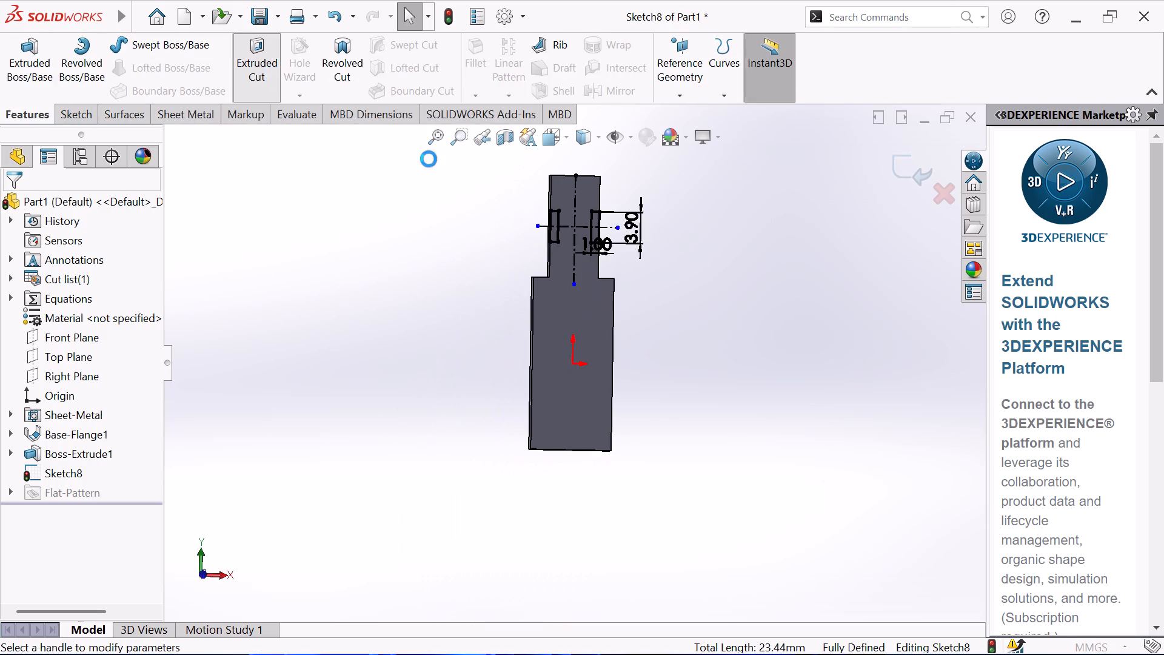
pyautogui.scroll(-8, 580, 220)
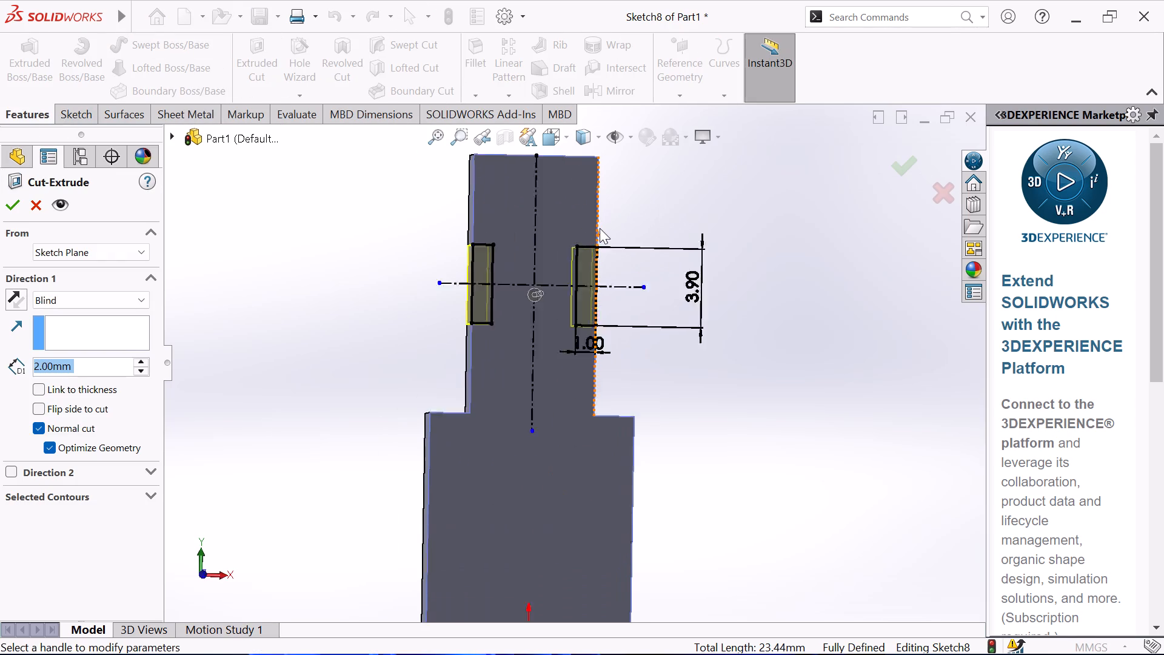
pyautogui.moveTo(281, 264); pyautogui.dragTo(306, 292, button='middle')
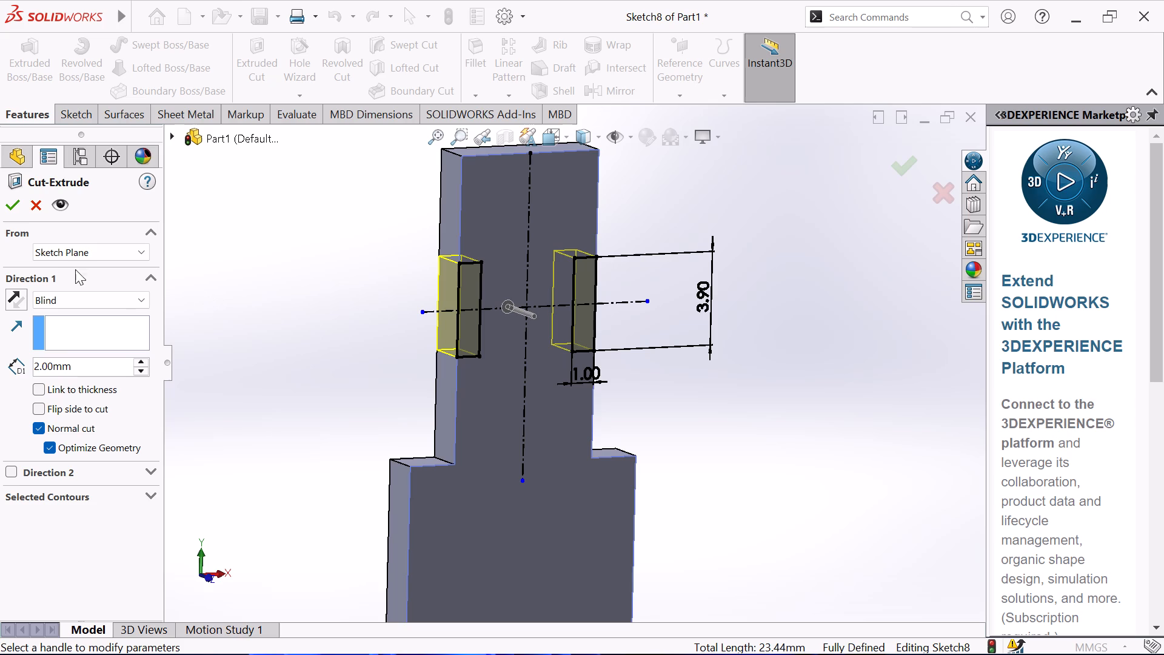
pyautogui.click(10, 204)
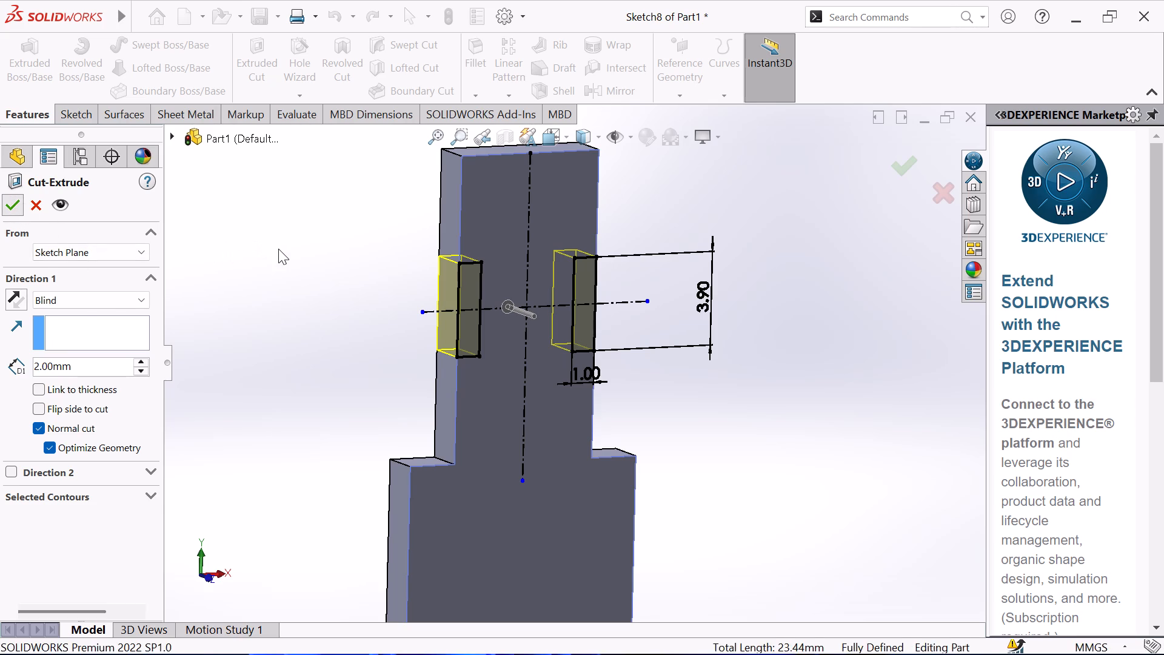
pyautogui.click(282, 249)
# Start a sketch on the part's flat front face and draw a horizontal line about 9.76 mm long across the tab, just above the shoulders.
pyautogui.moveTo(303, 249); pyautogui.dragTo(276, 150, button='middle')
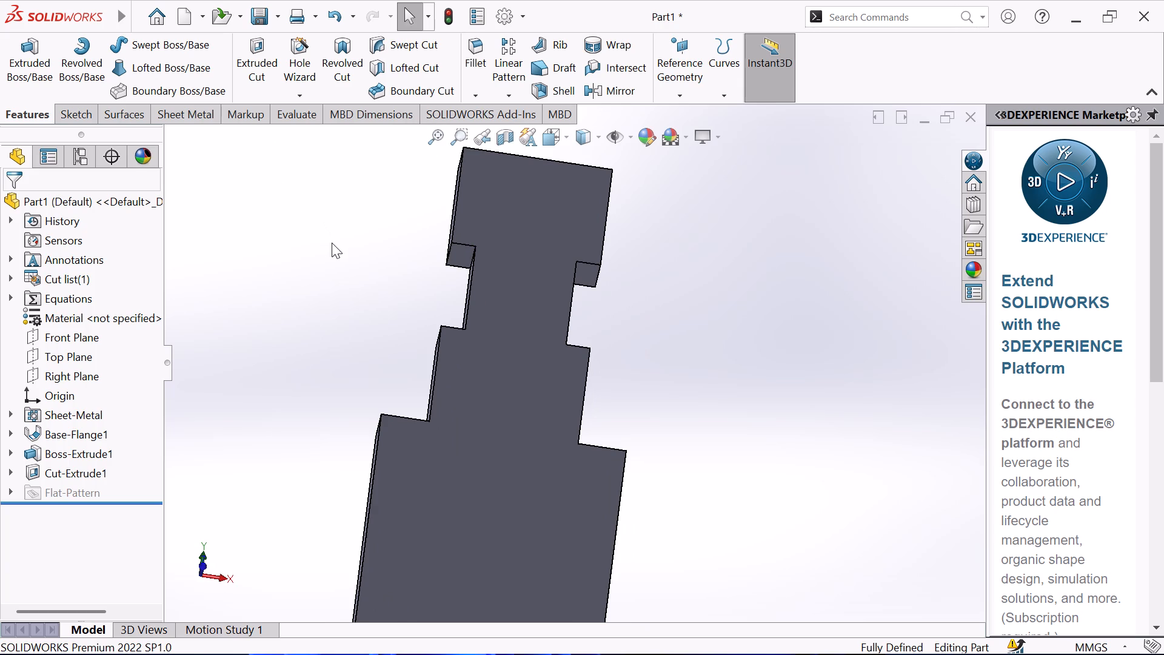
pyautogui.click(483, 381)
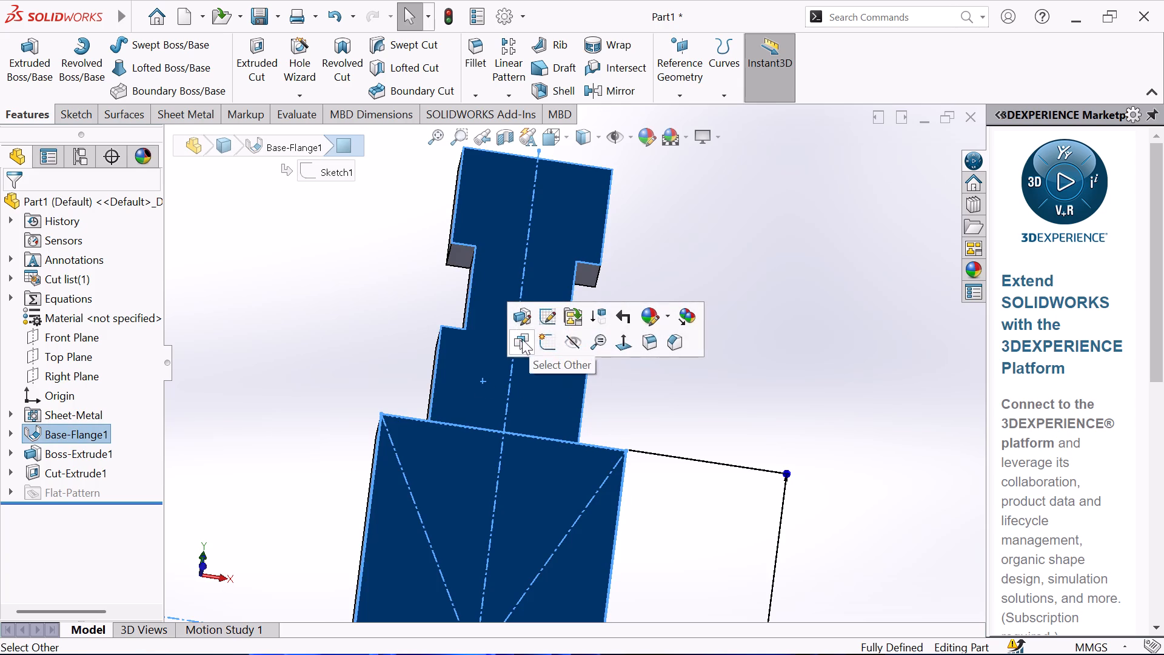
pyautogui.click(553, 336)
pyautogui.click(470, 299)
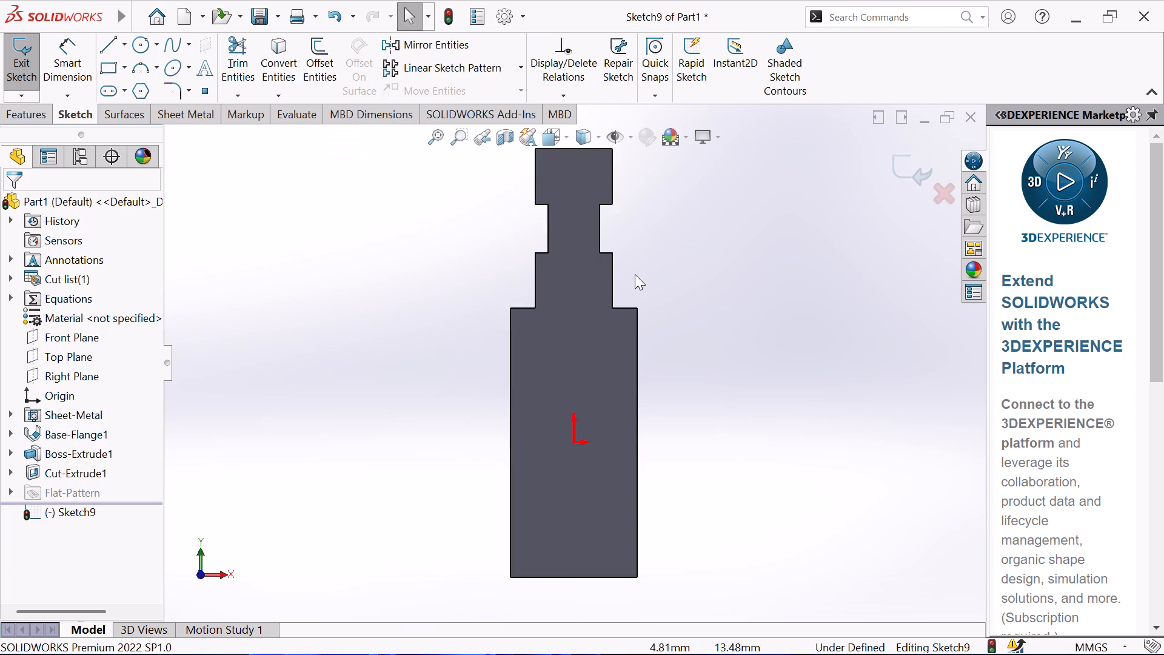
pyautogui.scroll(-2, 639, 267)
pyautogui.click(105, 39)
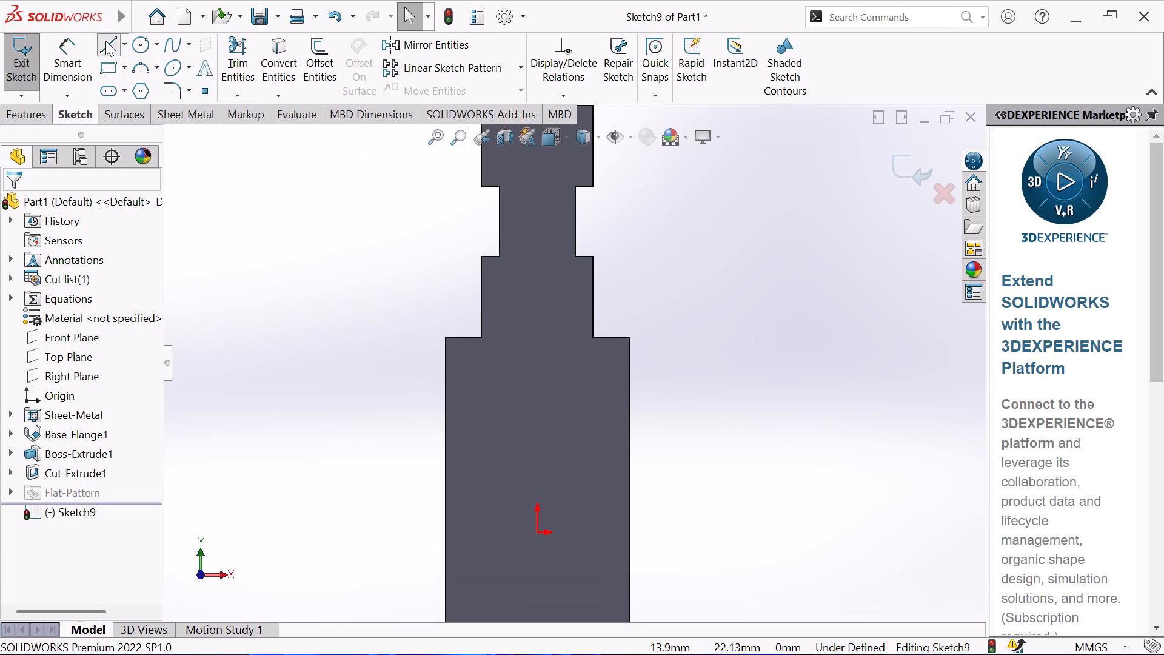
pyautogui.click(457, 313)
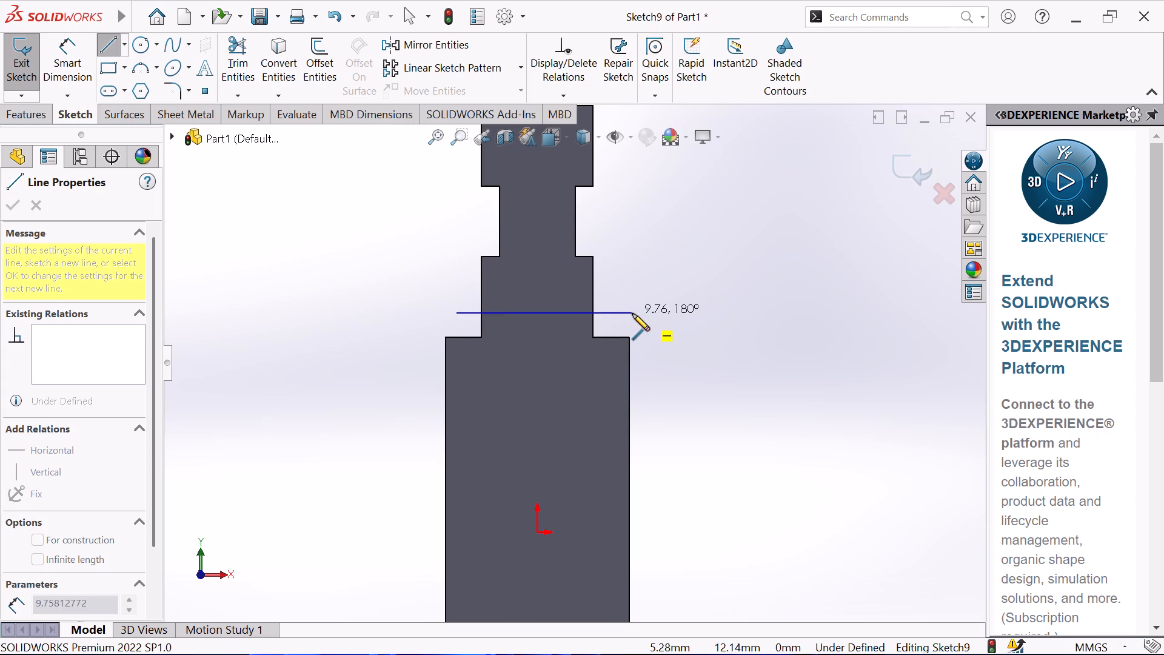
pyautogui.click(632, 314)
pyautogui.rightClick(709, 282)
pyautogui.click(754, 294)
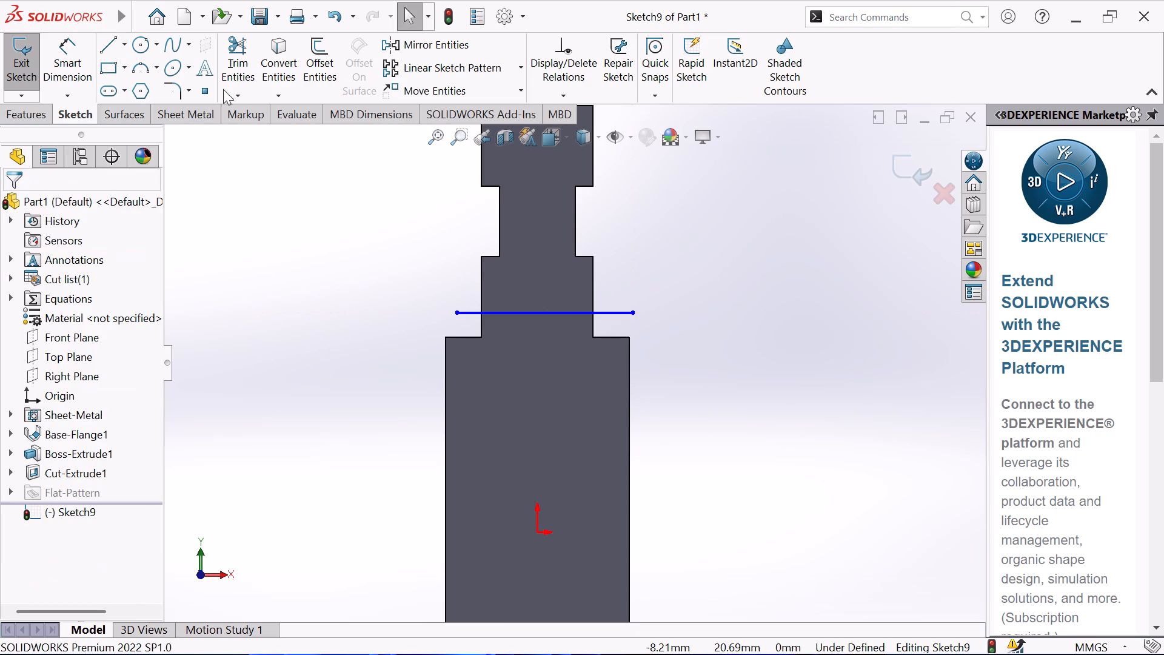
# Dimension the horizontal line 1.92 mm above the shoulder edge beside the tab's base.
pyautogui.click(83, 50)
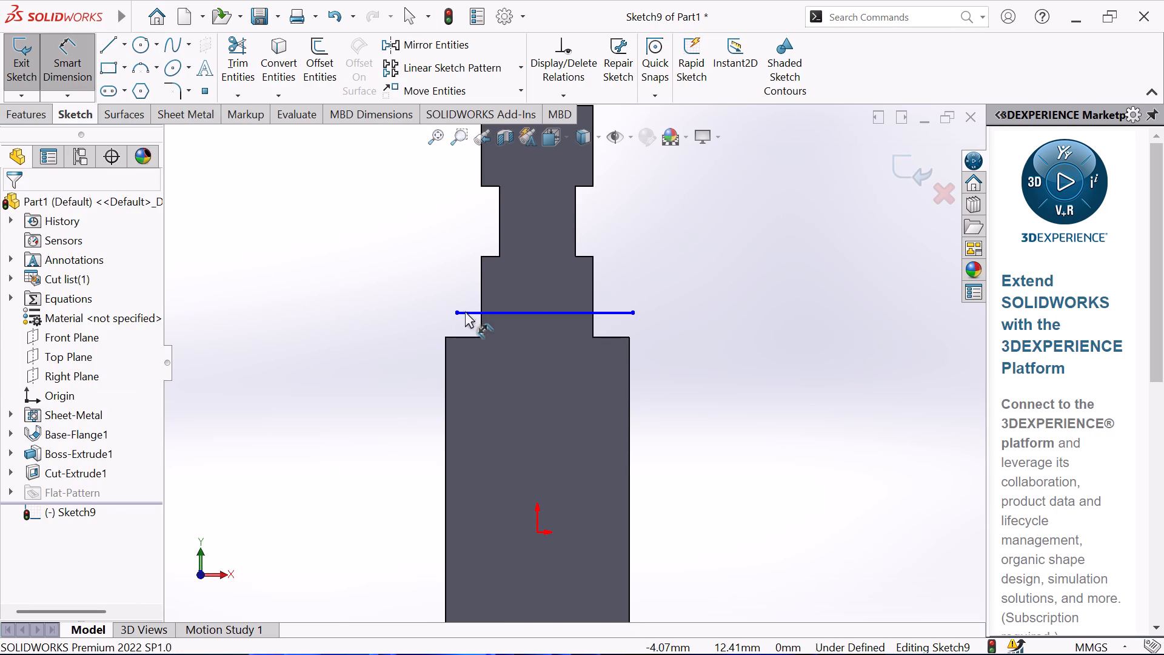
pyautogui.click(467, 312)
pyautogui.click(461, 336)
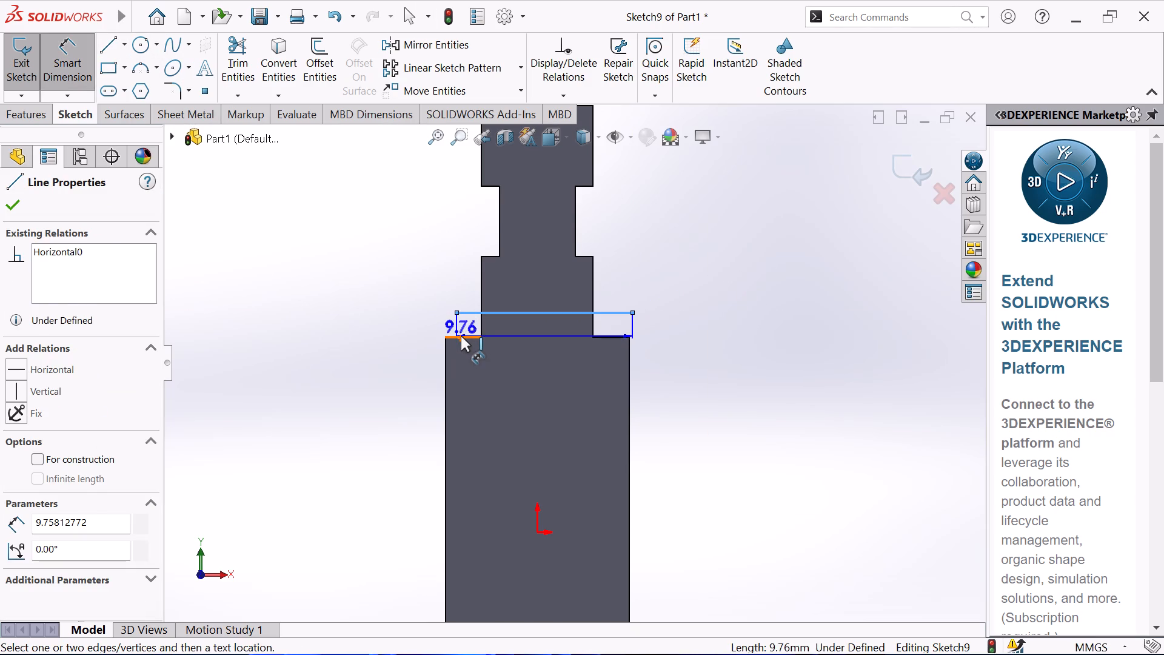
pyautogui.click(363, 317)
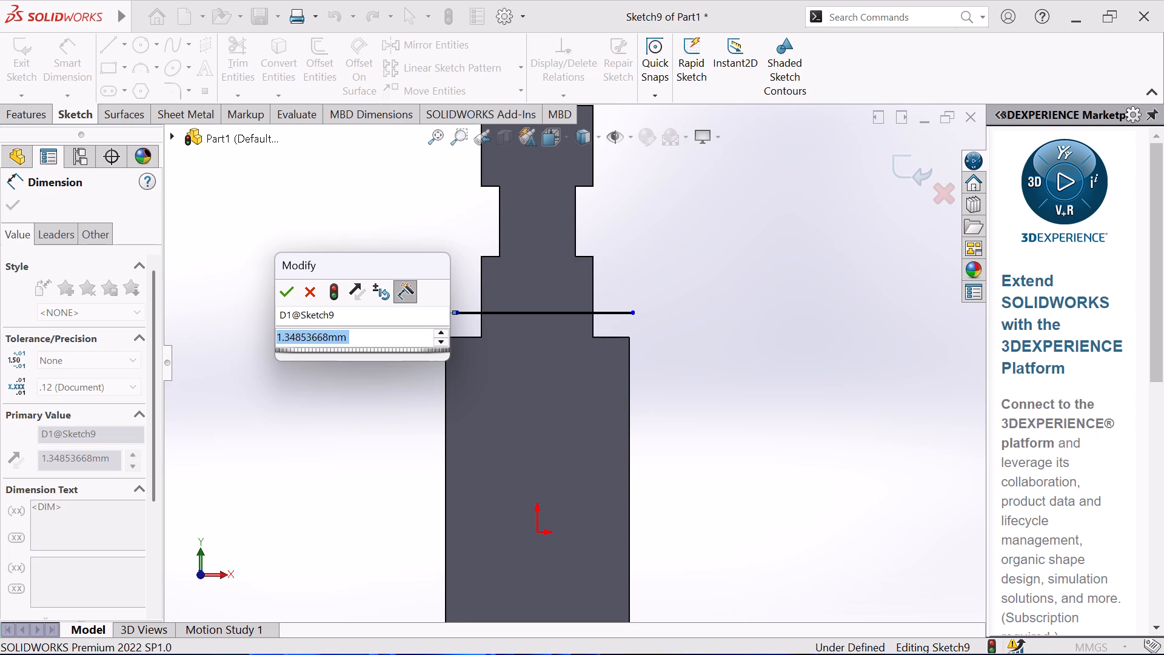
pyautogui.press('1')
pyautogui.press('.')
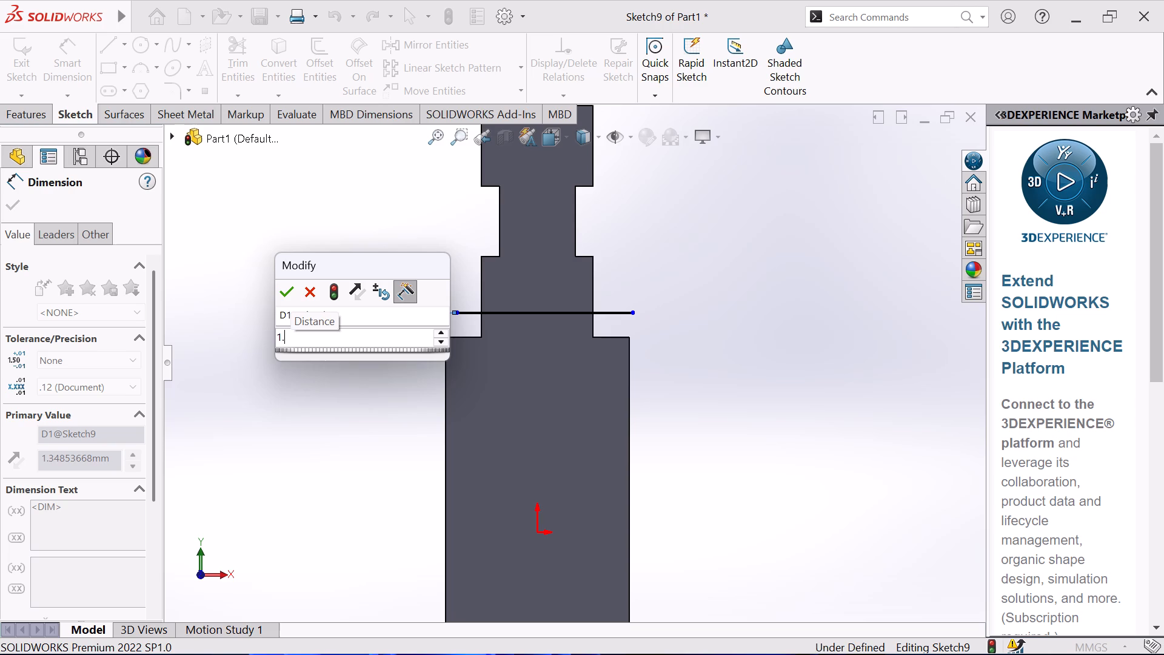
pyautogui.write('92')
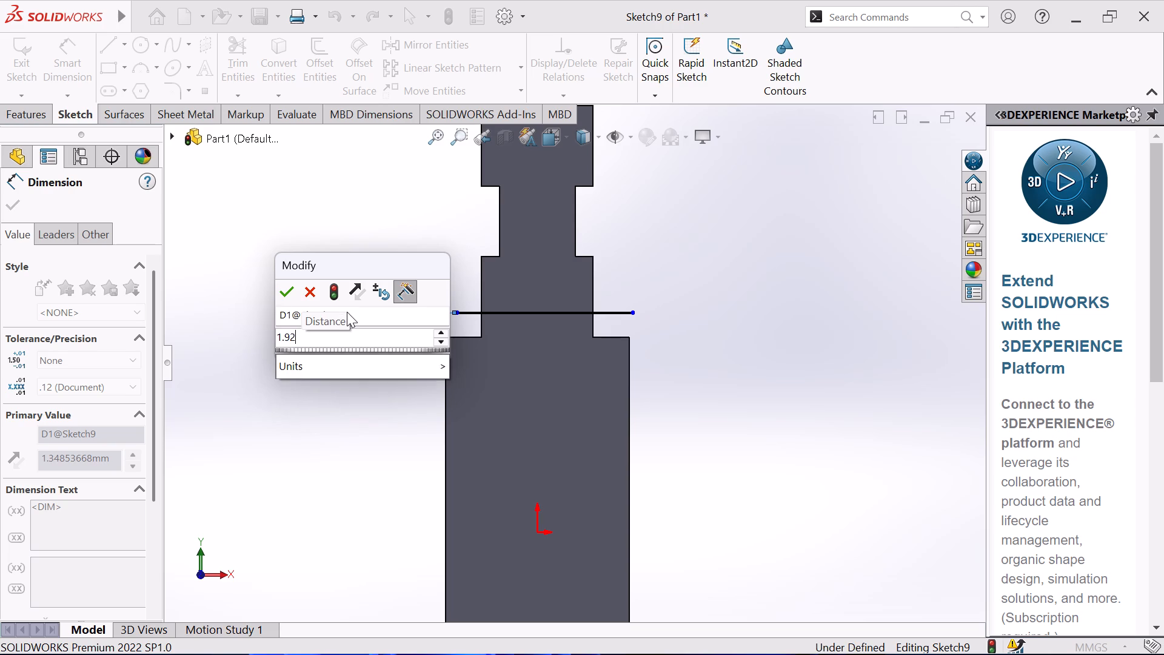
pyautogui.press('Return')
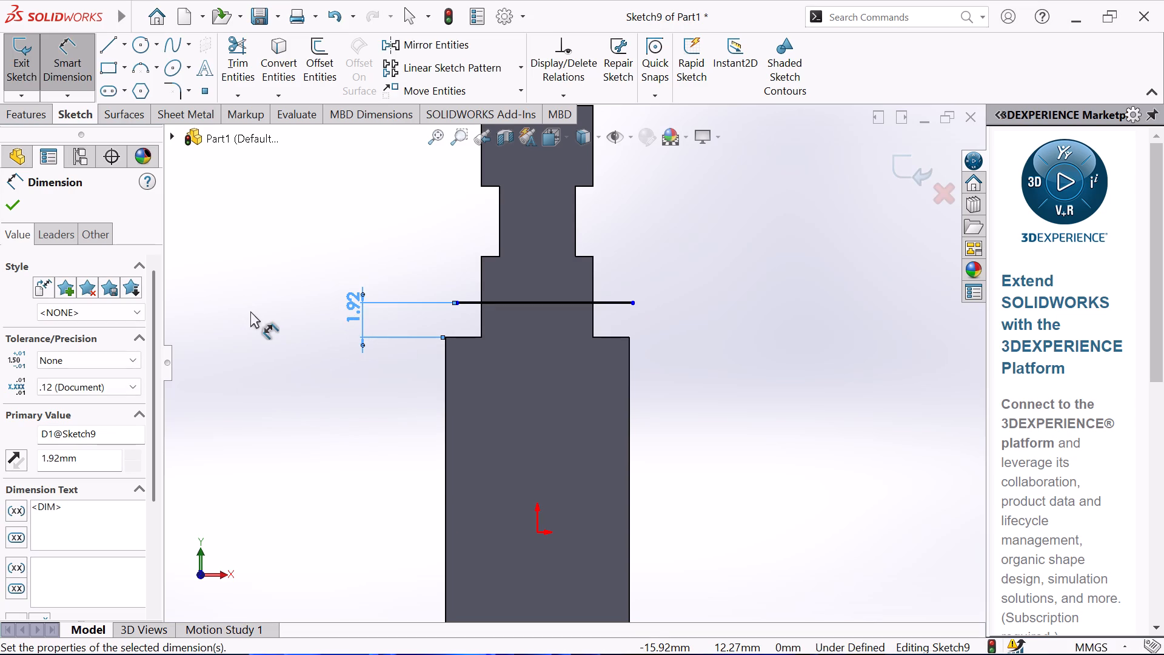
pyautogui.rightClick(250, 311)
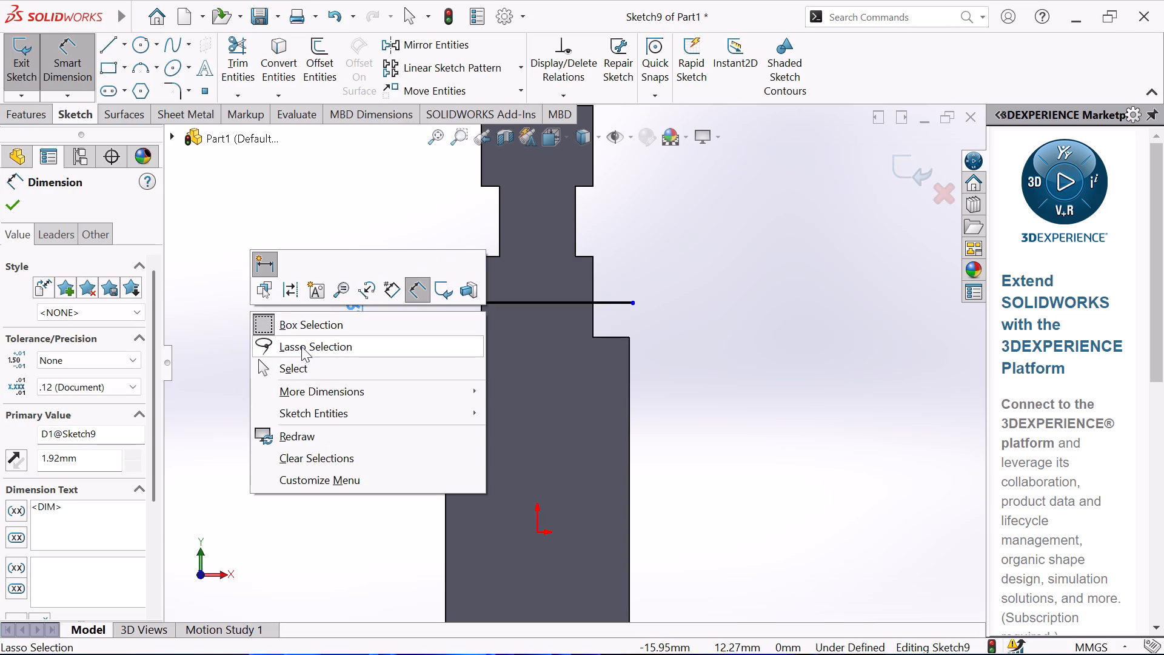
pyautogui.click(307, 367)
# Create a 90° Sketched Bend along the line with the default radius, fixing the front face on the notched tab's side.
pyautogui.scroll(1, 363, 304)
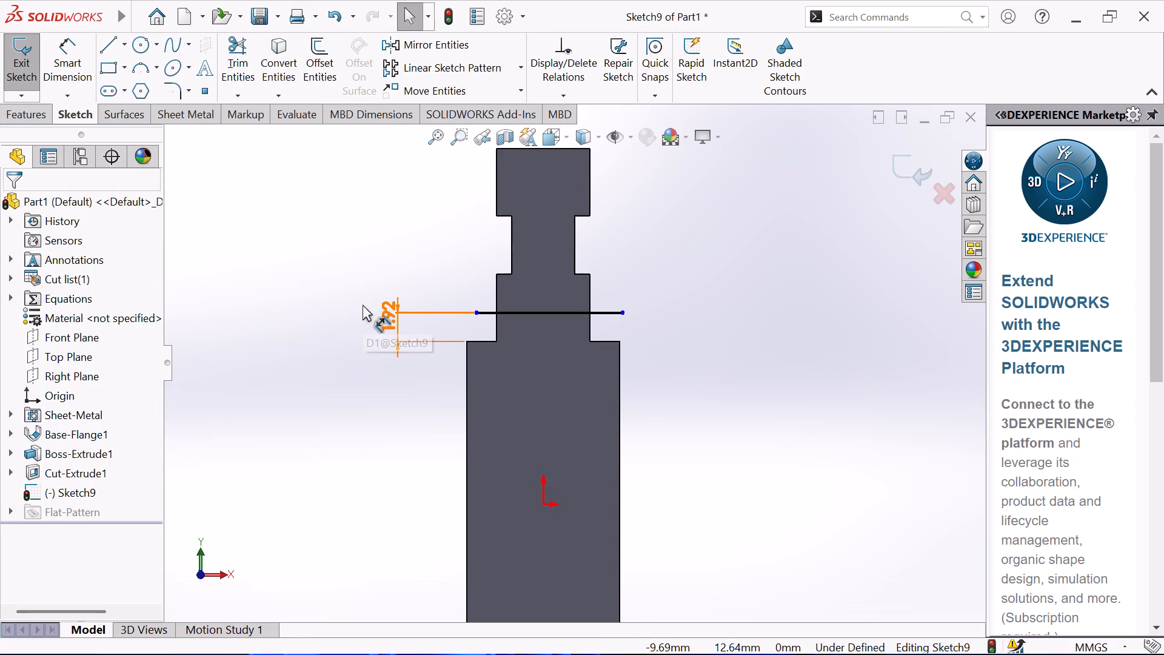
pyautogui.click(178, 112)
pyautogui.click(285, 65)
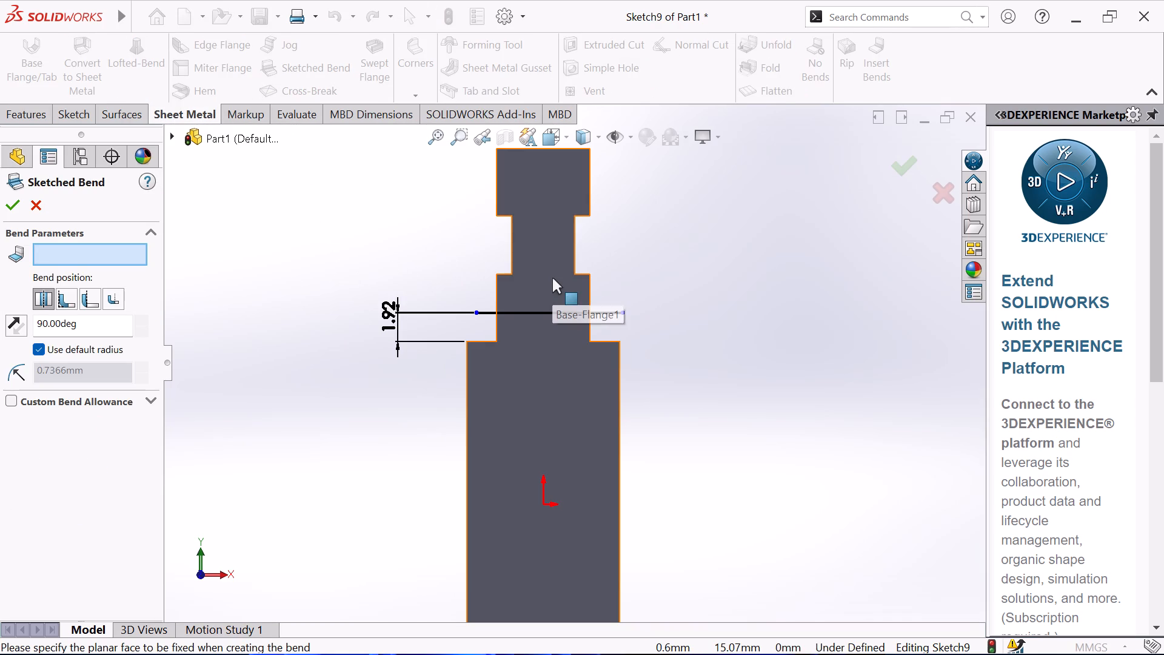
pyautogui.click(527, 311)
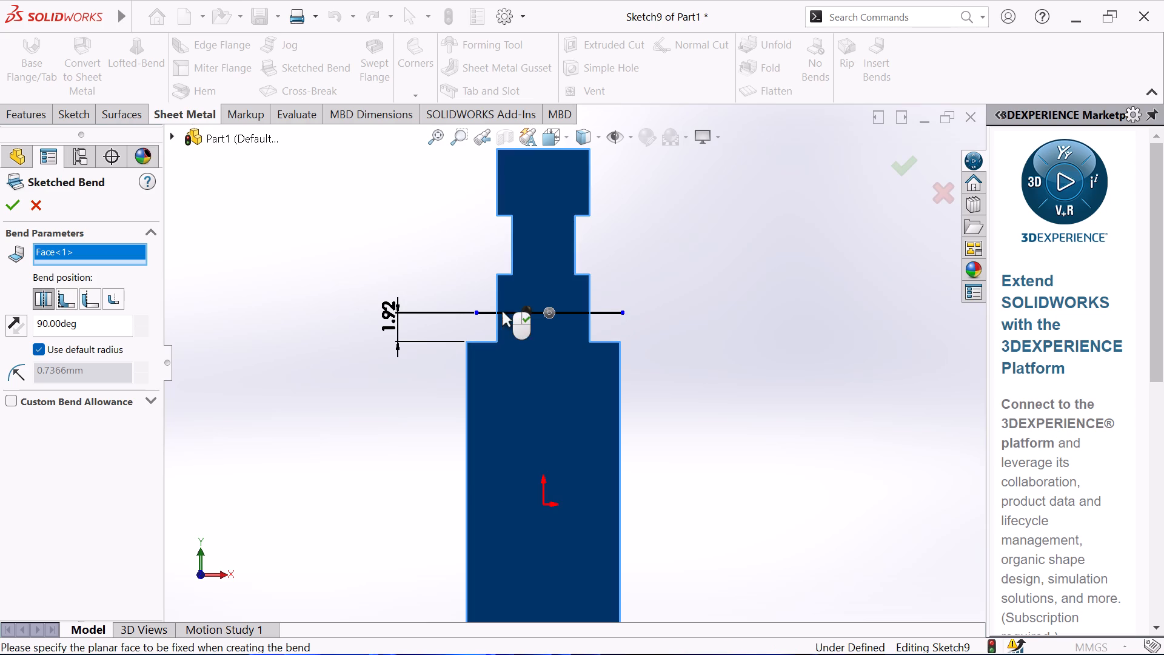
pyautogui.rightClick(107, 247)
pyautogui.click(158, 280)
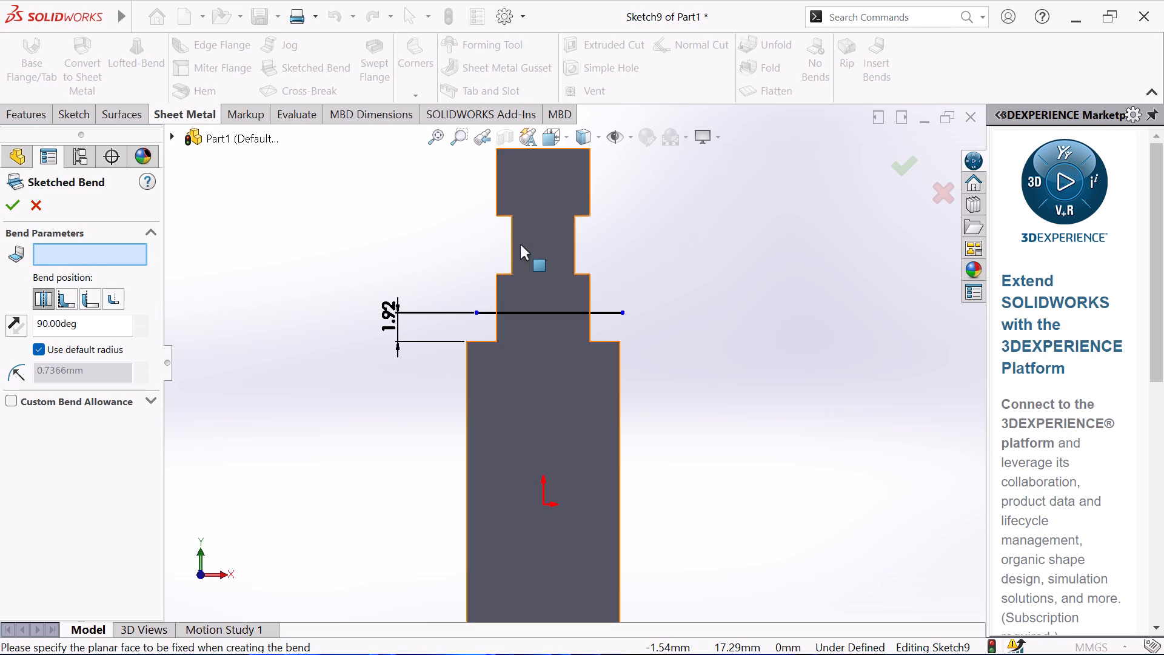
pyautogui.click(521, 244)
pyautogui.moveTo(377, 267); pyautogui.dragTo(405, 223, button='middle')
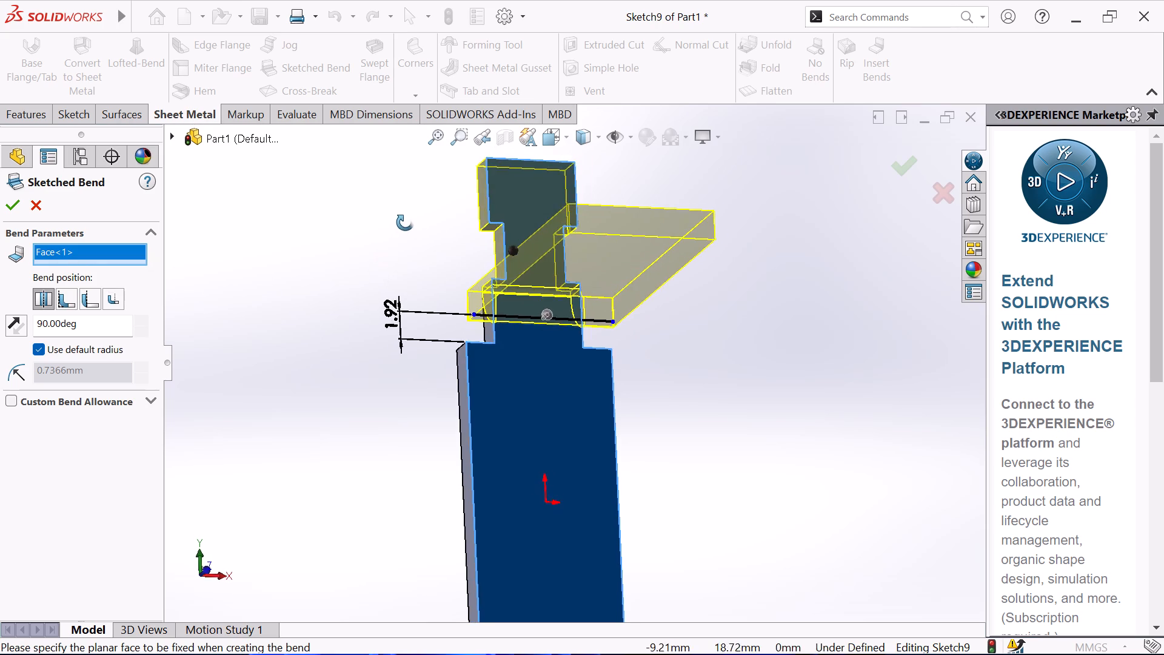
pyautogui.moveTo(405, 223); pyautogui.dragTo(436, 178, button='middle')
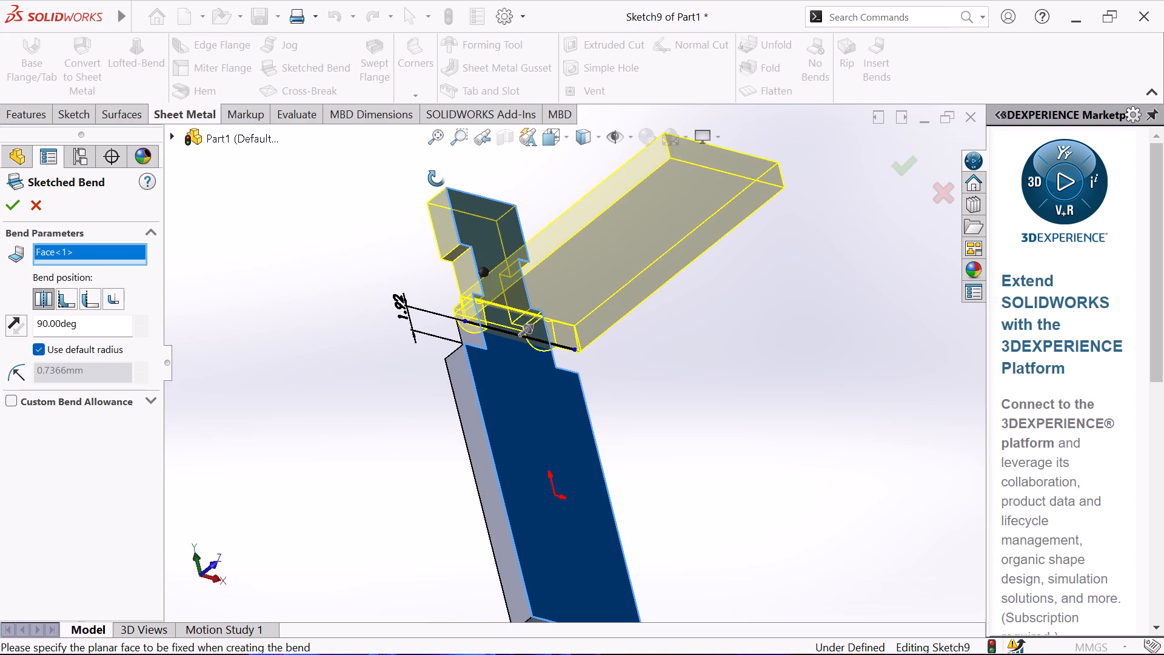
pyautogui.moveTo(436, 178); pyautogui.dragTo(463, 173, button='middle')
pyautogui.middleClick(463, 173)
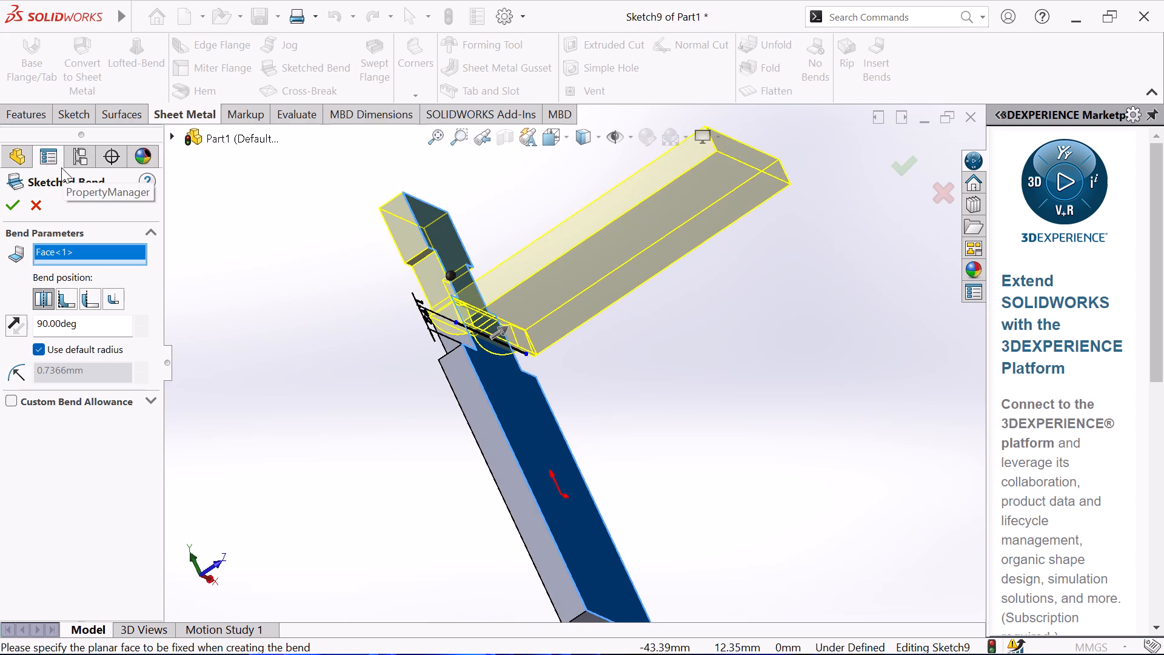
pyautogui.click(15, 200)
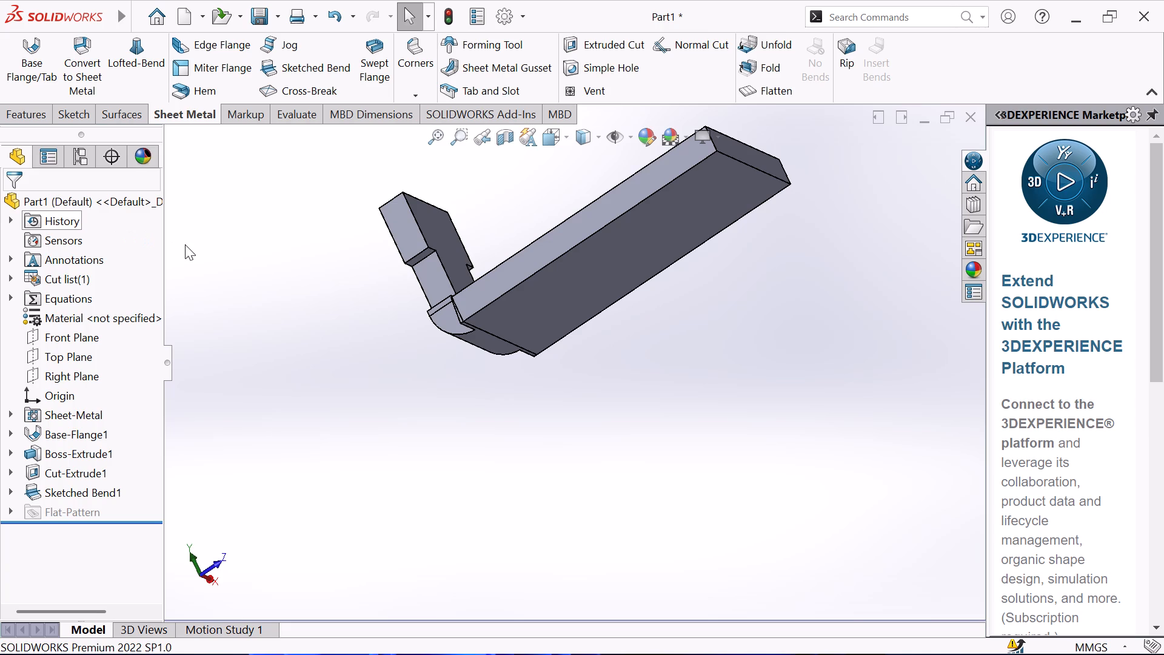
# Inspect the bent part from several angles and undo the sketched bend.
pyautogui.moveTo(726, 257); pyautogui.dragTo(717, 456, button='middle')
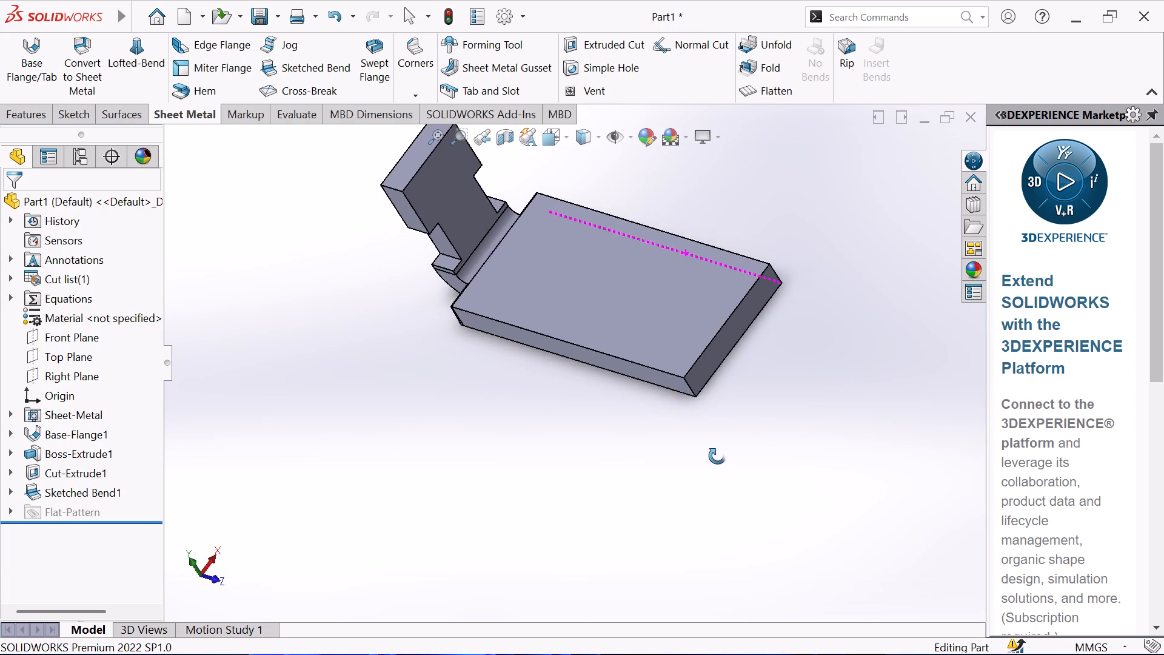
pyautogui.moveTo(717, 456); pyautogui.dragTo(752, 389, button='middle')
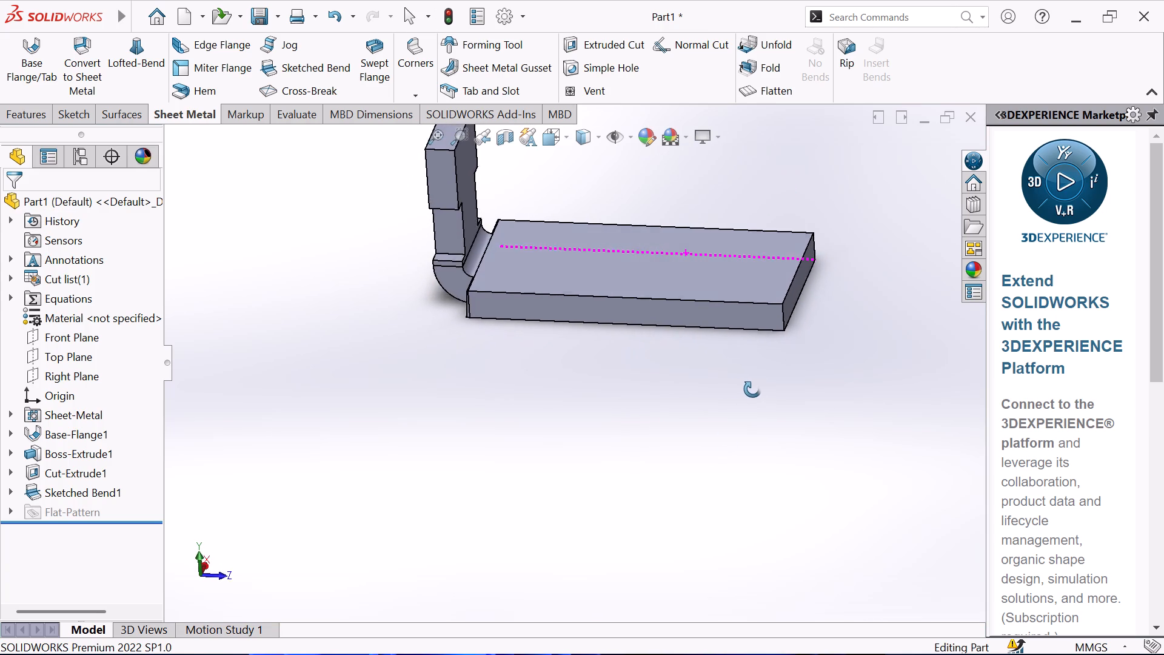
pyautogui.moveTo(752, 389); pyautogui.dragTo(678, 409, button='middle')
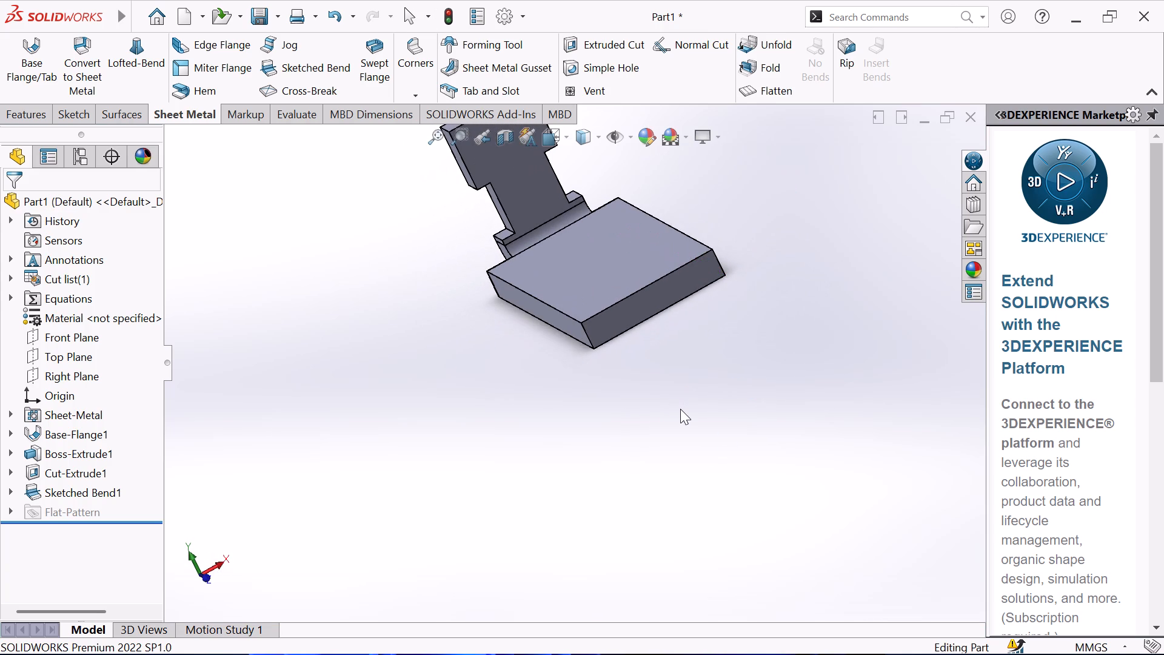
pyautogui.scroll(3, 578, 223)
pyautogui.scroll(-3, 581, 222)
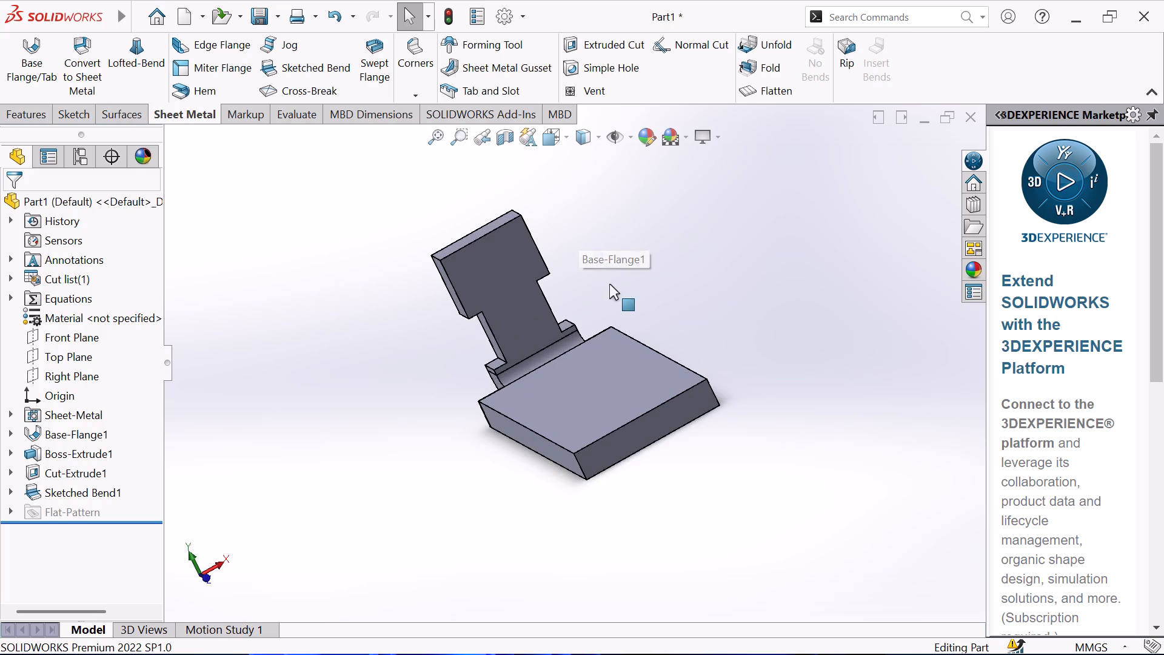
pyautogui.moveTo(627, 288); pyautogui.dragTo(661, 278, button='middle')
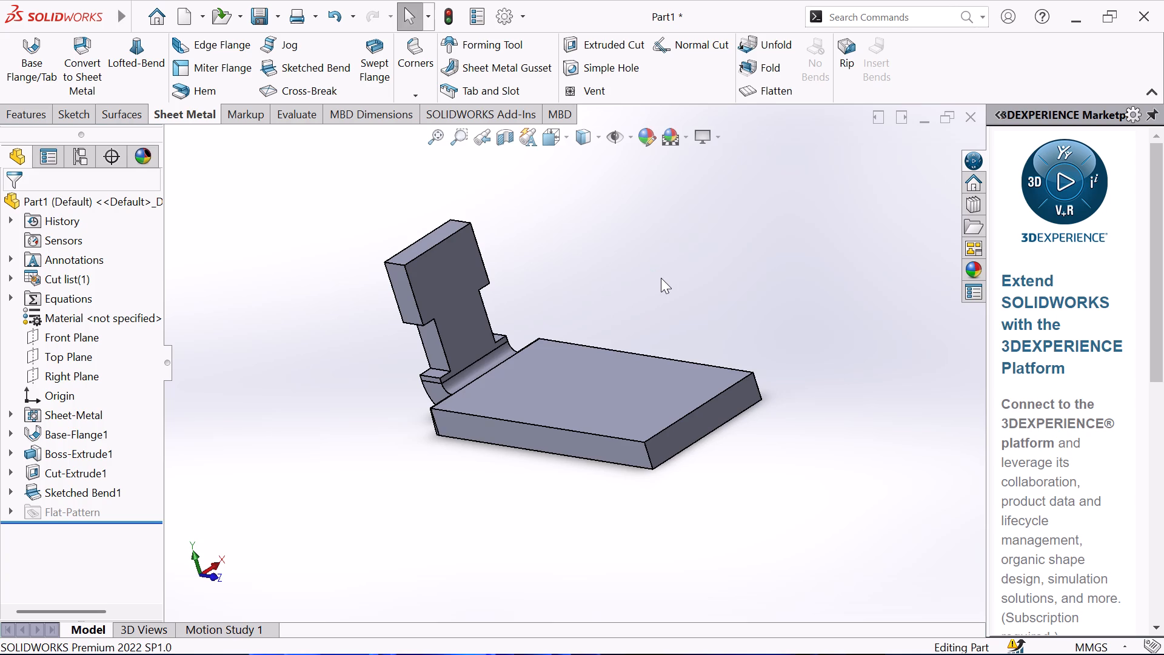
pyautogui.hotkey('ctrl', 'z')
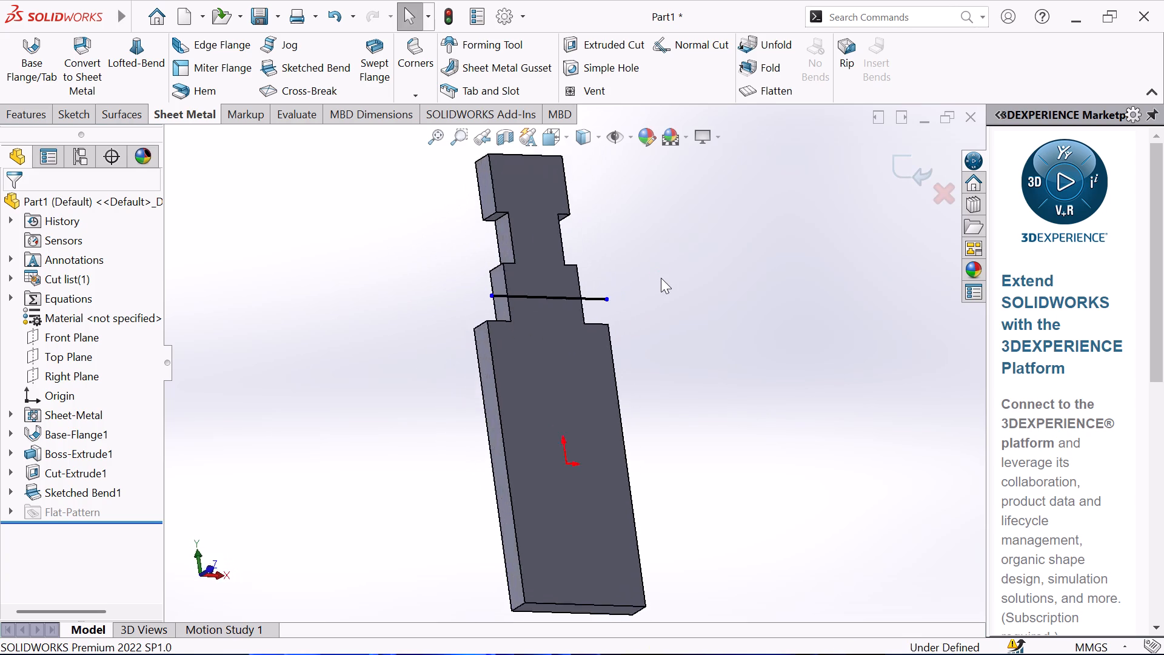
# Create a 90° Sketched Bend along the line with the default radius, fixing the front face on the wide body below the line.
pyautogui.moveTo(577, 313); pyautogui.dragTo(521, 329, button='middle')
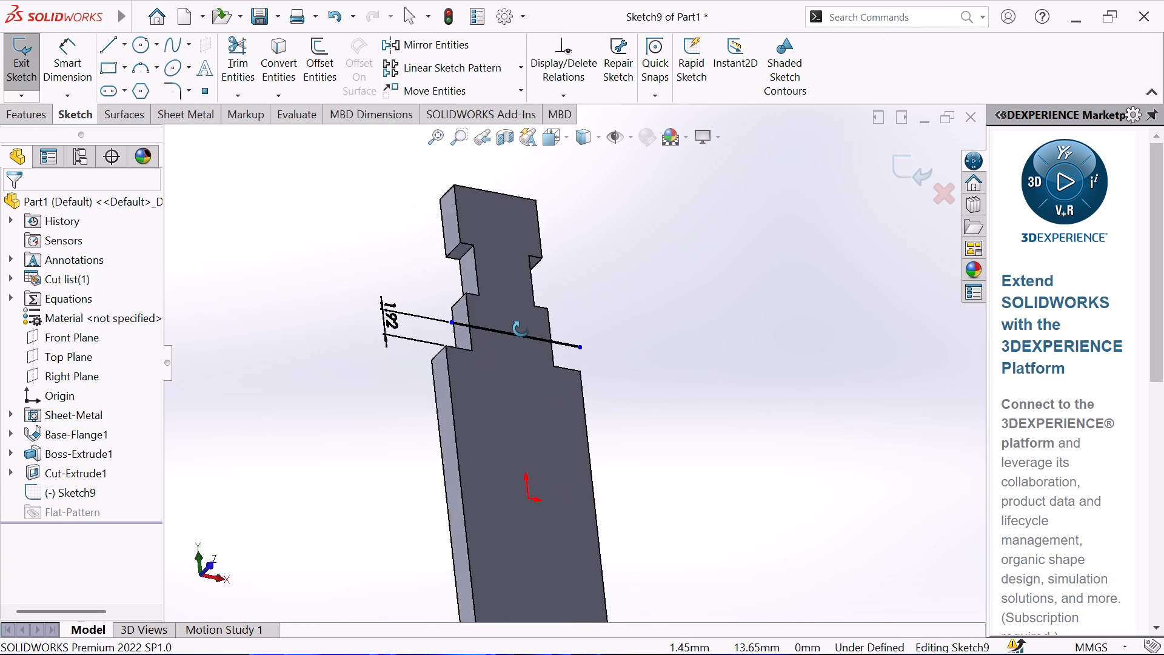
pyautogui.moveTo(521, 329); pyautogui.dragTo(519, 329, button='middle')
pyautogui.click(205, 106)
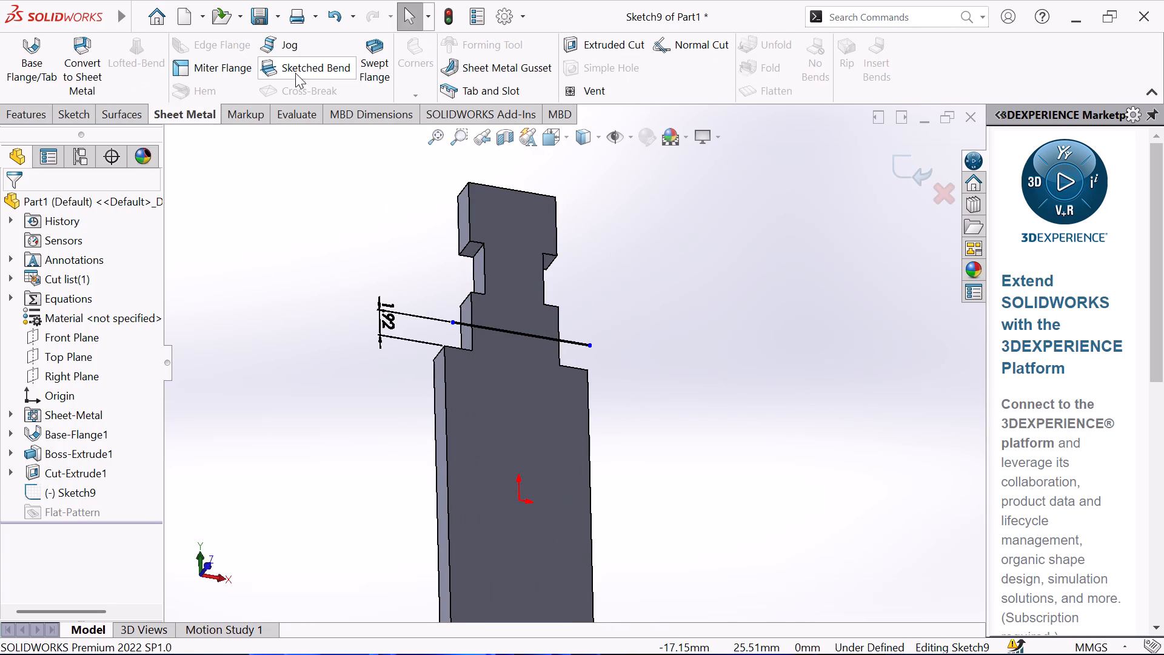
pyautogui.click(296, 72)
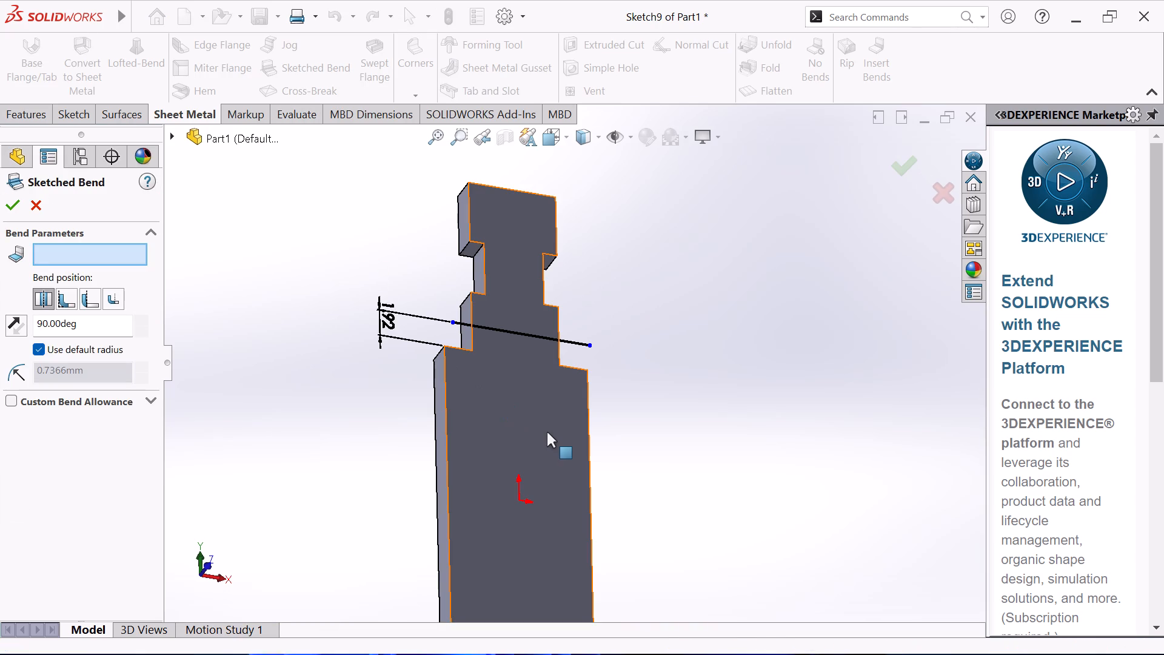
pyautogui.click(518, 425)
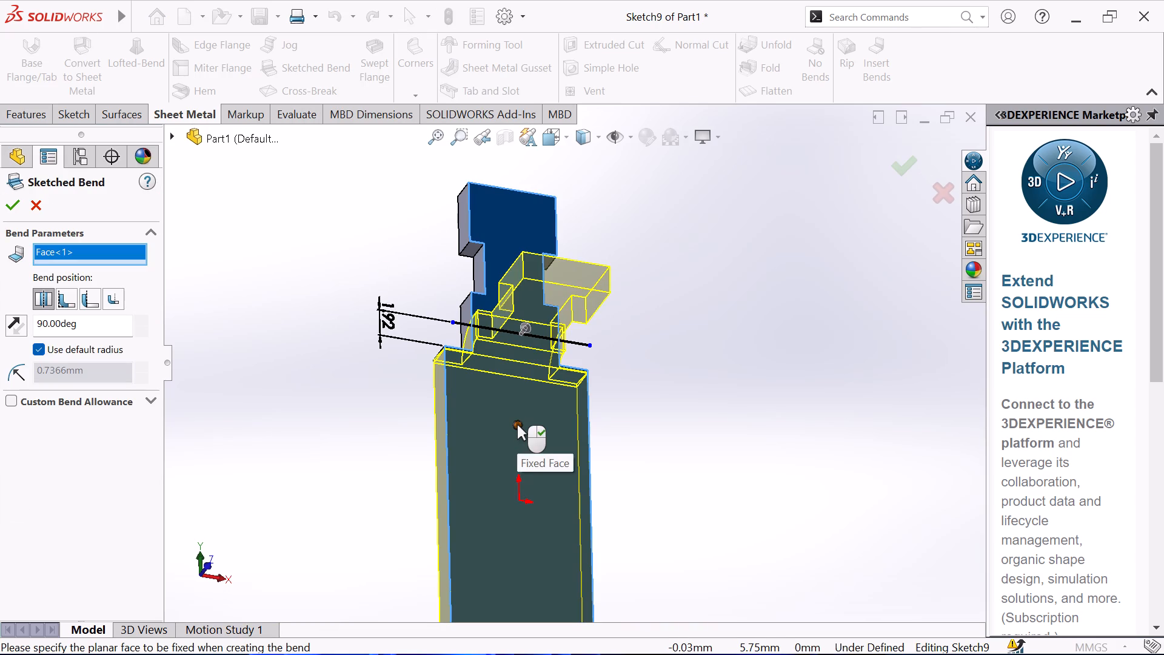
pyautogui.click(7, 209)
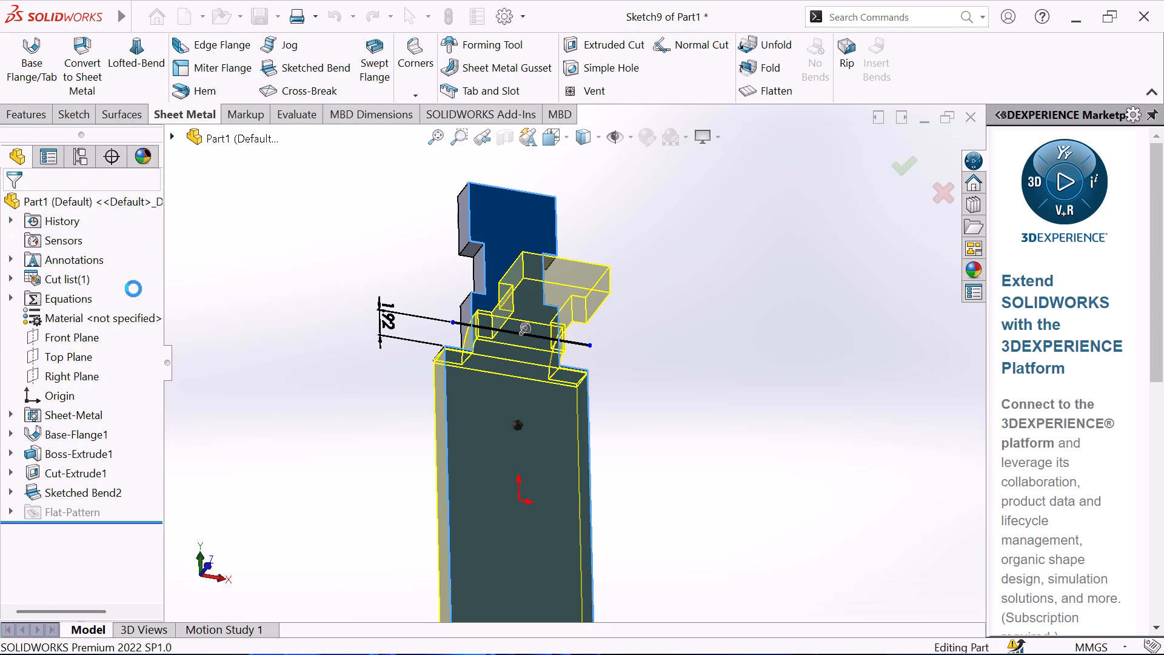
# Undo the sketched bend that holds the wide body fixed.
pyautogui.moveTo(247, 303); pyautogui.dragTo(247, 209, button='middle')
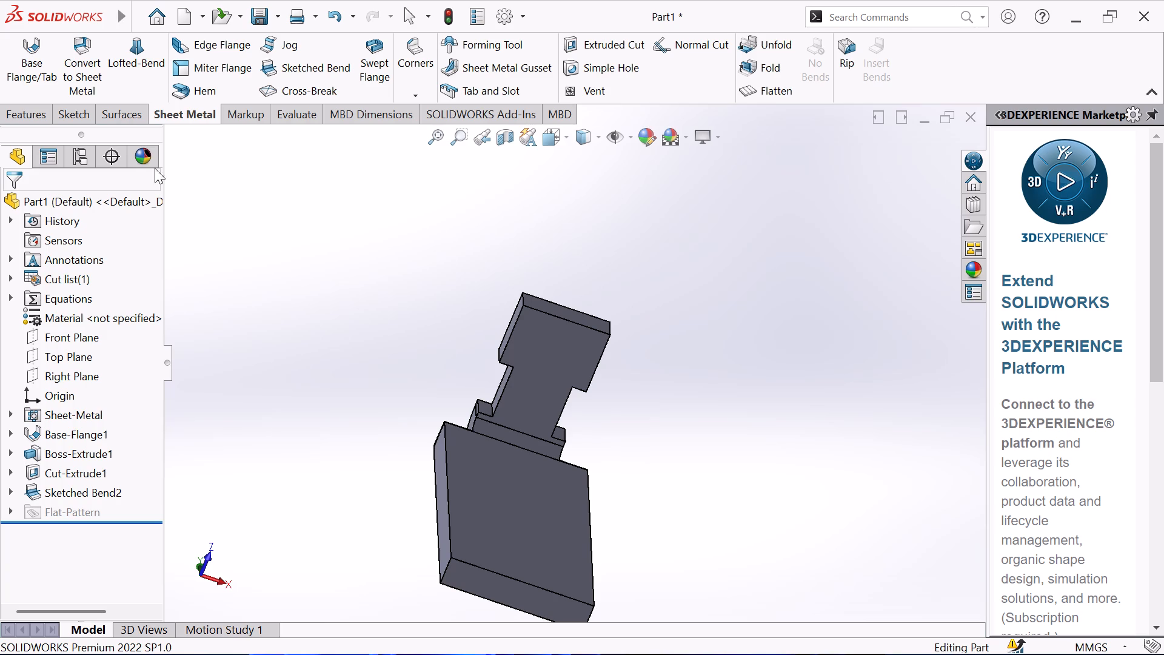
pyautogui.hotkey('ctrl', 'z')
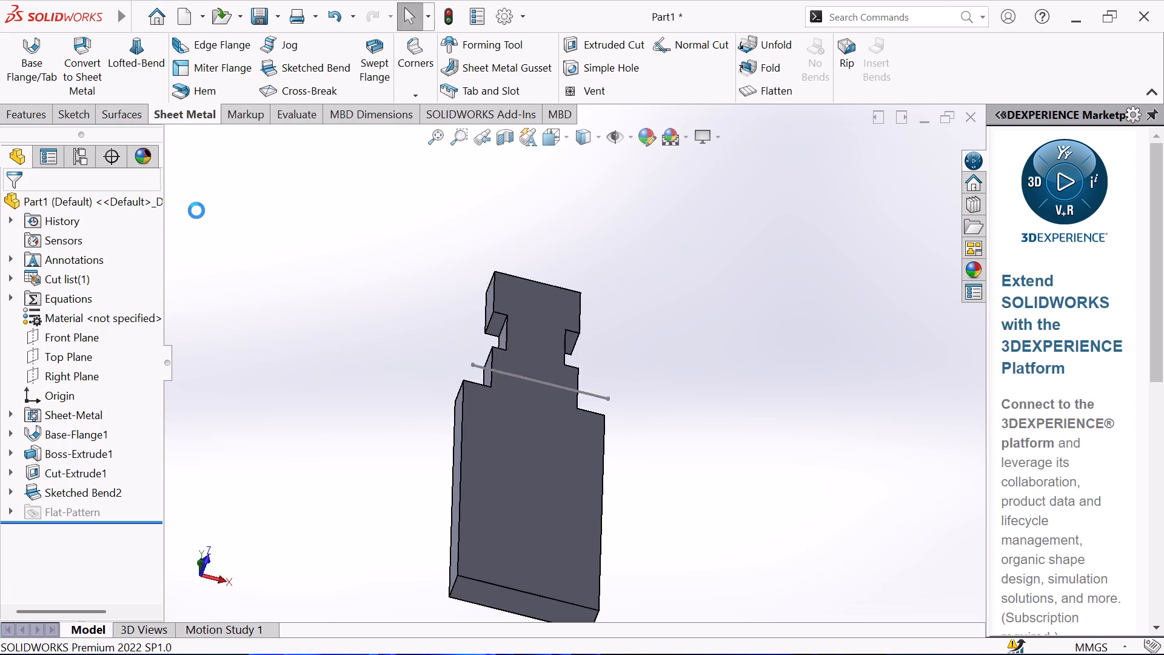
# Exit the line's sketch and start a new sketch on the part's flat front face.
pyautogui.moveTo(604, 246); pyautogui.dragTo(604, 247, button='middle')
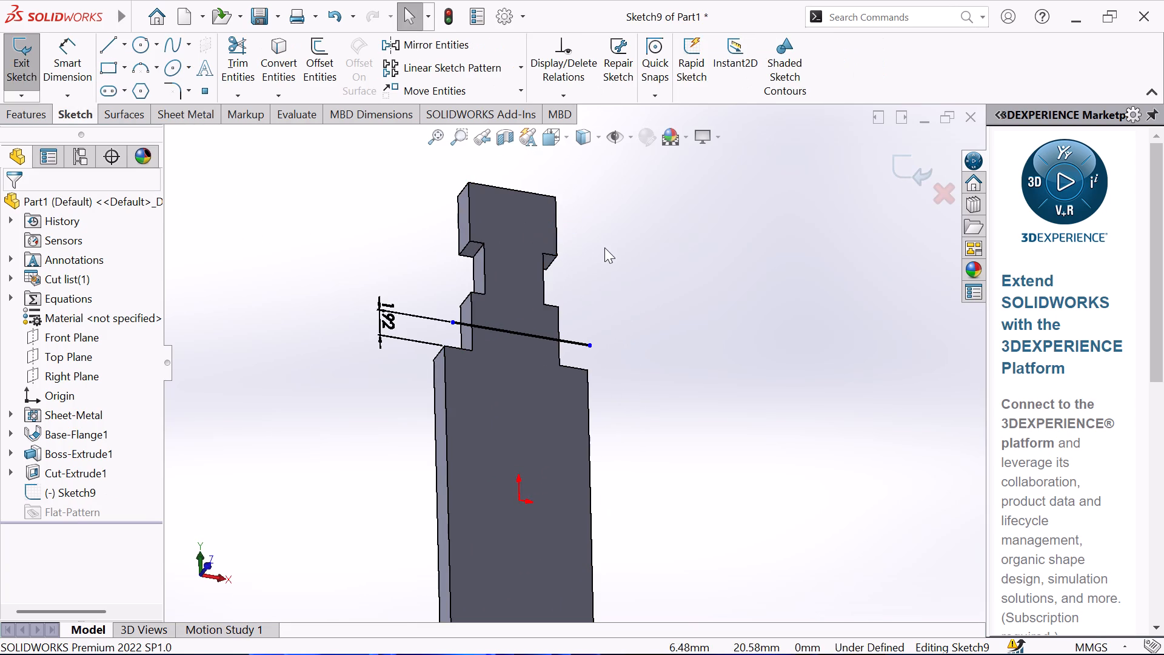
pyautogui.moveTo(604, 247); pyautogui.dragTo(577, 284, button='middle')
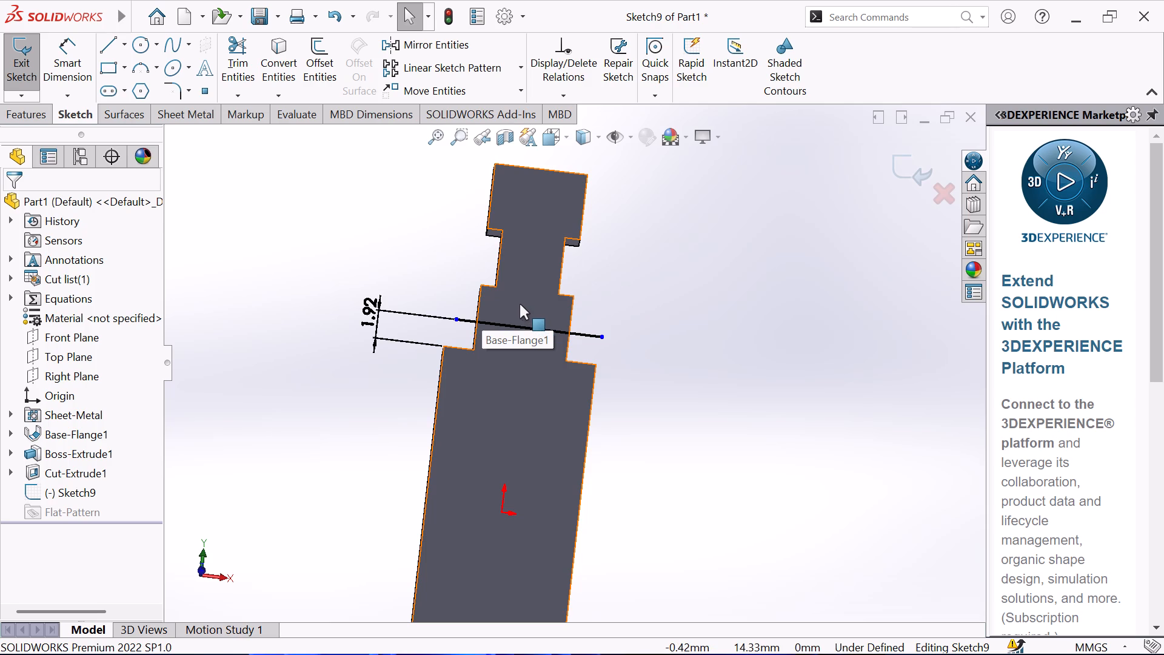
pyautogui.click(500, 401)
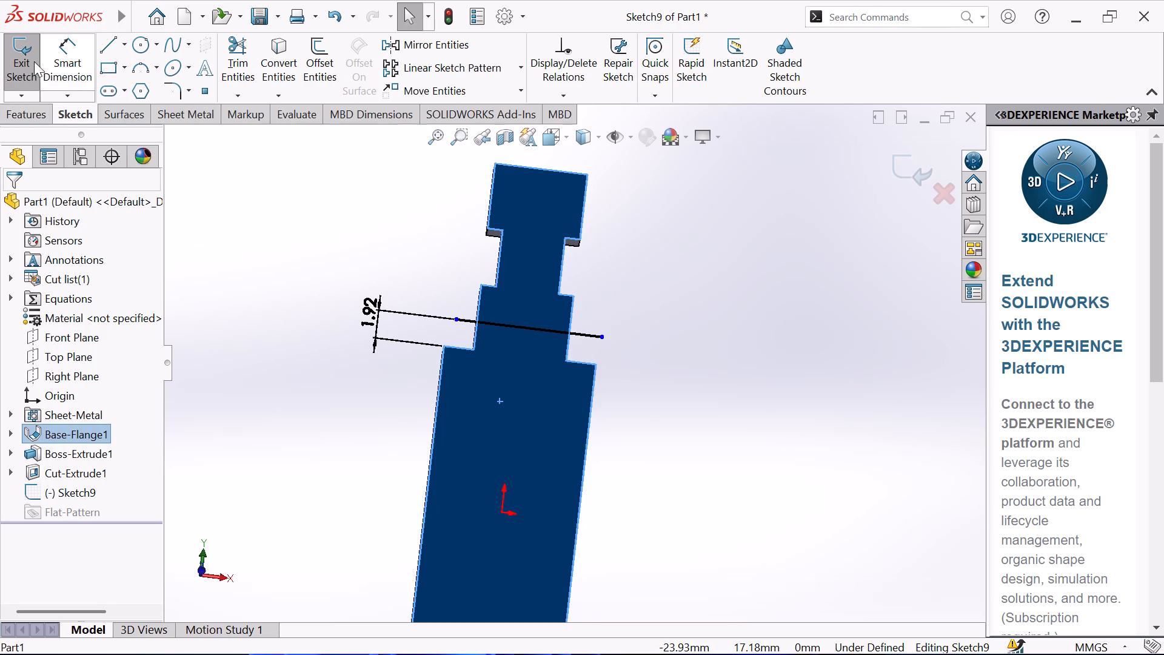
pyautogui.click(26, 55)
pyautogui.click(498, 425)
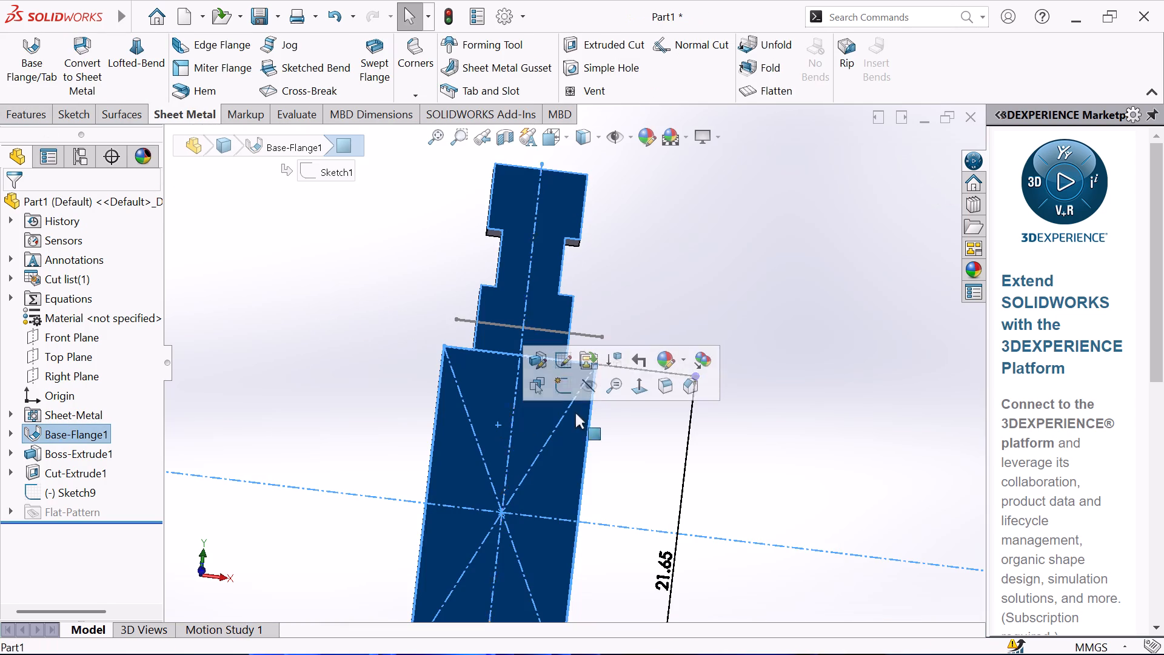
pyautogui.click(562, 385)
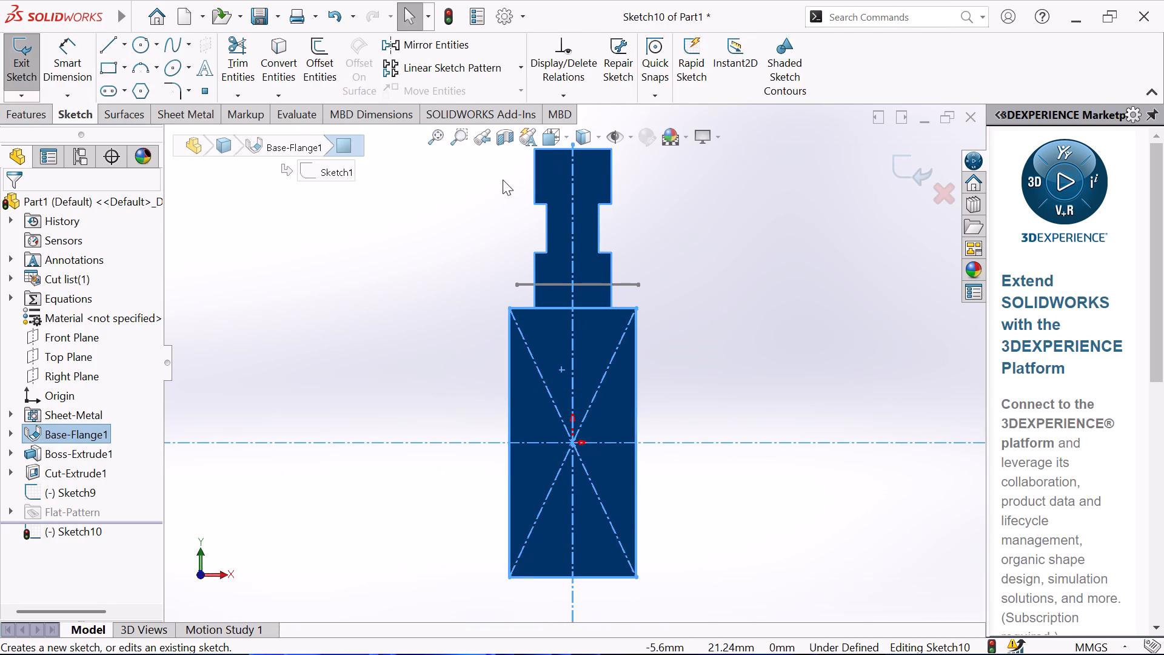
pyautogui.click(503, 180)
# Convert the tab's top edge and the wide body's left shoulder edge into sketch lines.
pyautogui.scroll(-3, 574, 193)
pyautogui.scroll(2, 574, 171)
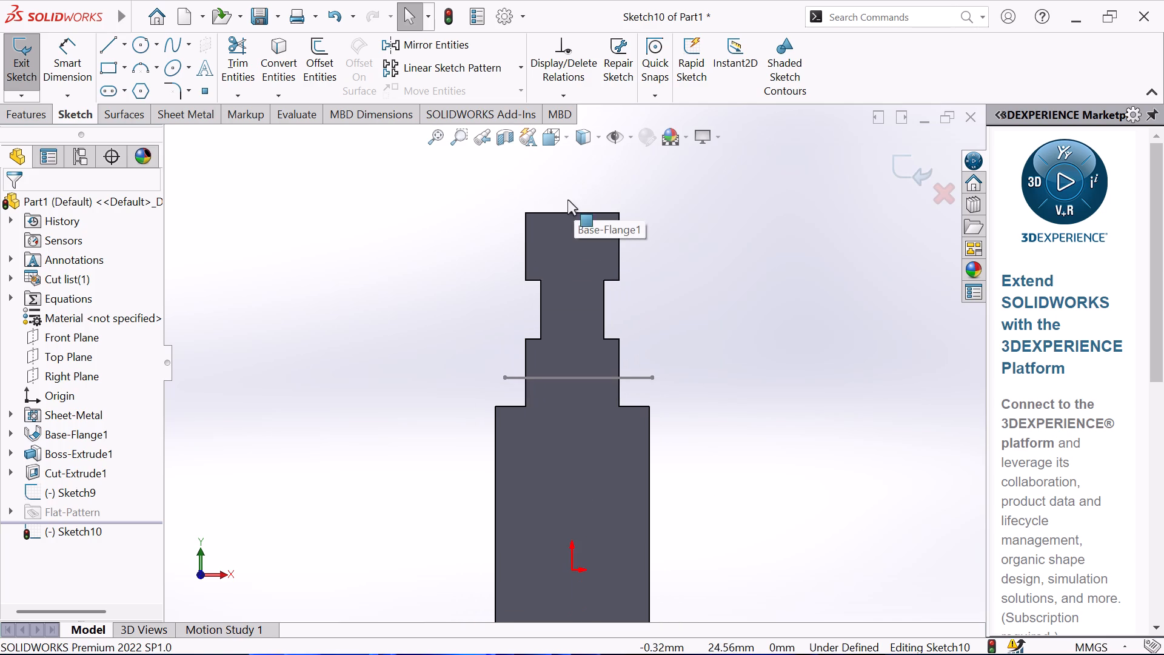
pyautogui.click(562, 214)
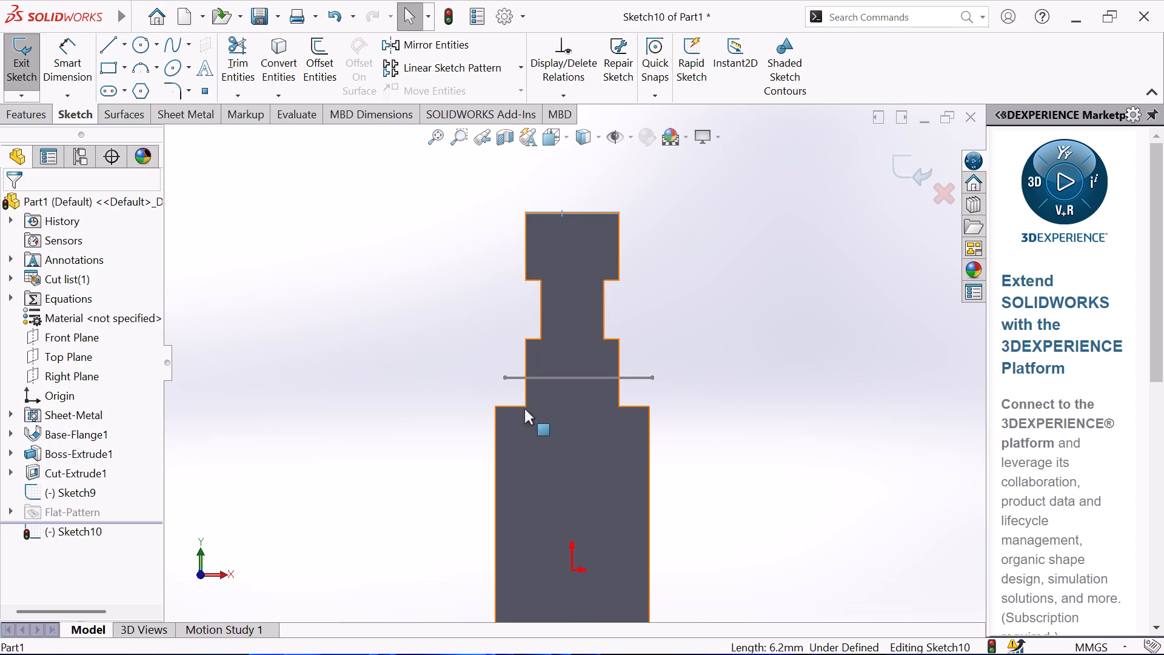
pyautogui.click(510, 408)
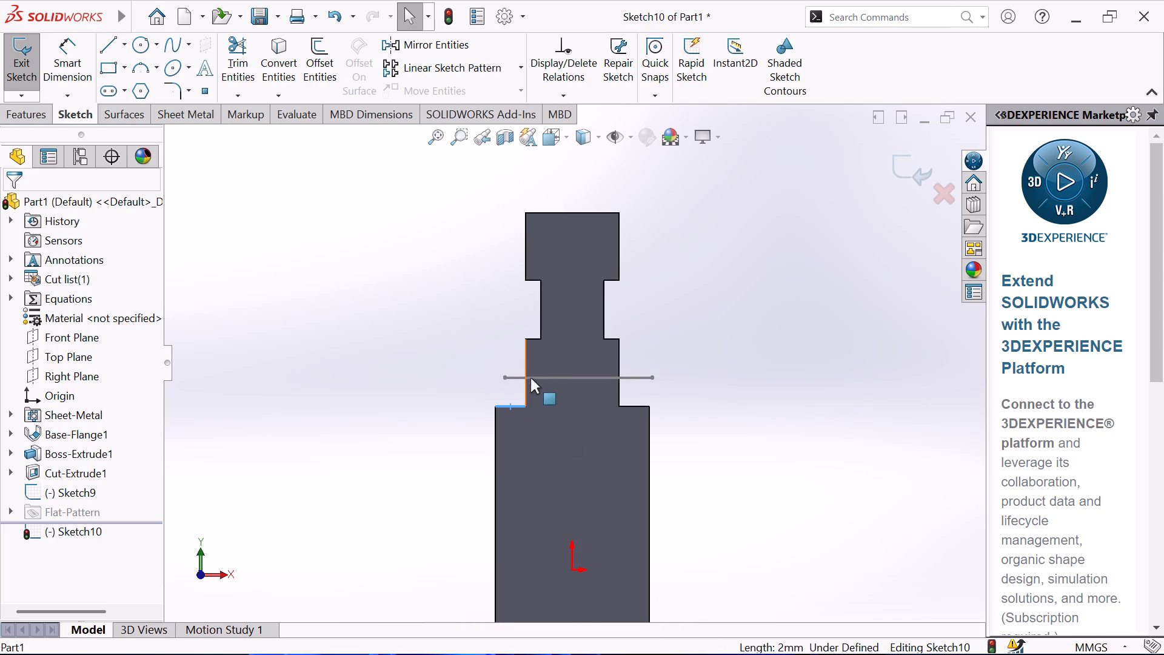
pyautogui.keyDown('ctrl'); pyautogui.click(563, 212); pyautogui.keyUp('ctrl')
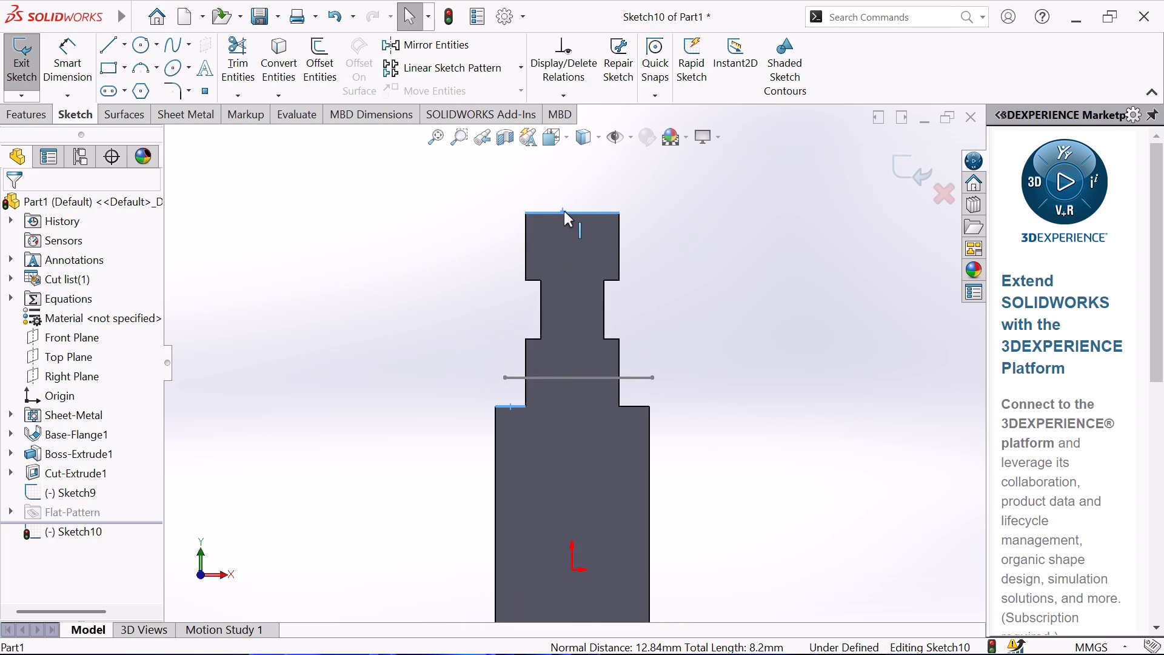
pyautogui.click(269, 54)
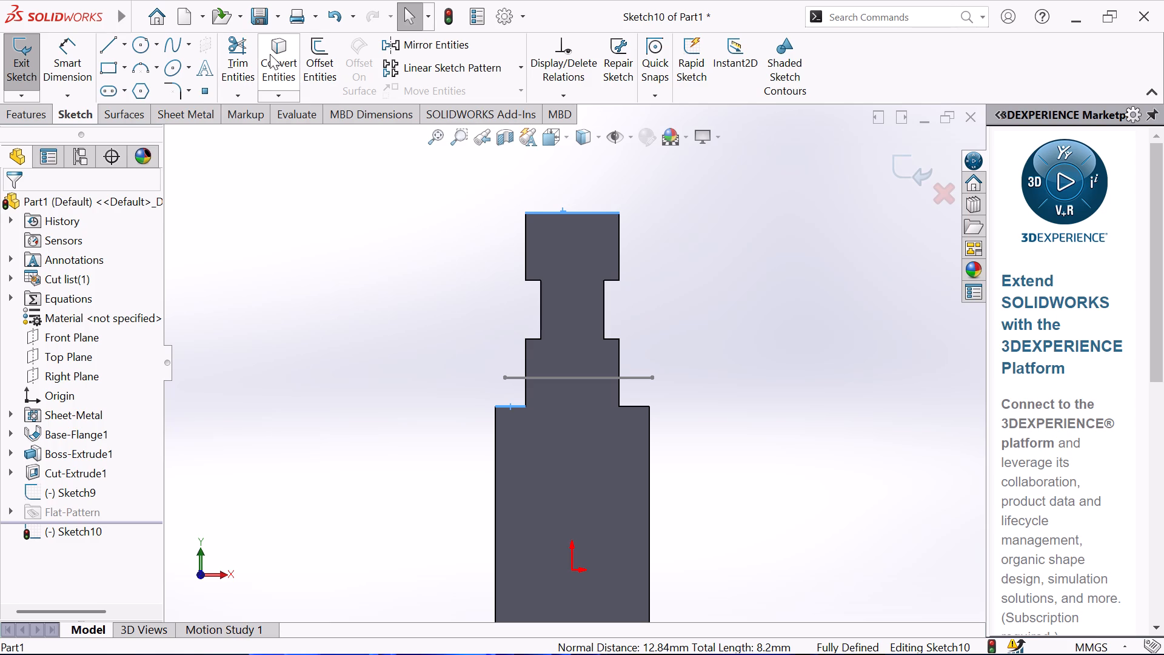
# Check the vertical distance between the converted top edge and shoulder edge with Smart Dimension, without placing a dimension.
pyautogui.click(82, 72)
pyautogui.click(601, 213)
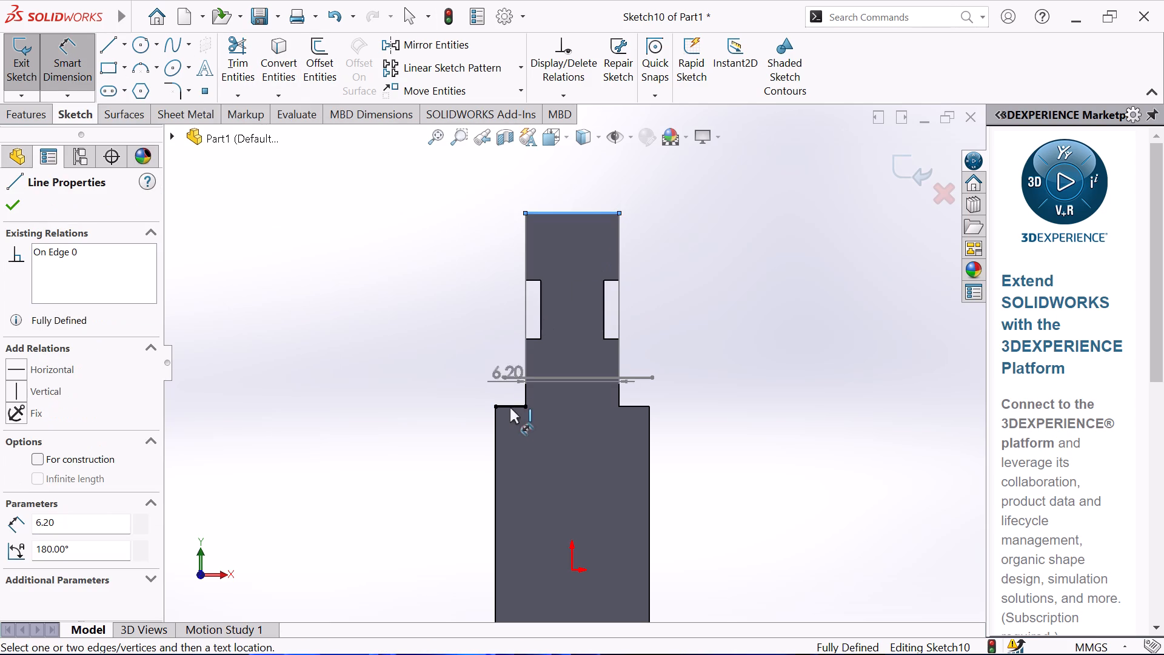
pyautogui.click(509, 405)
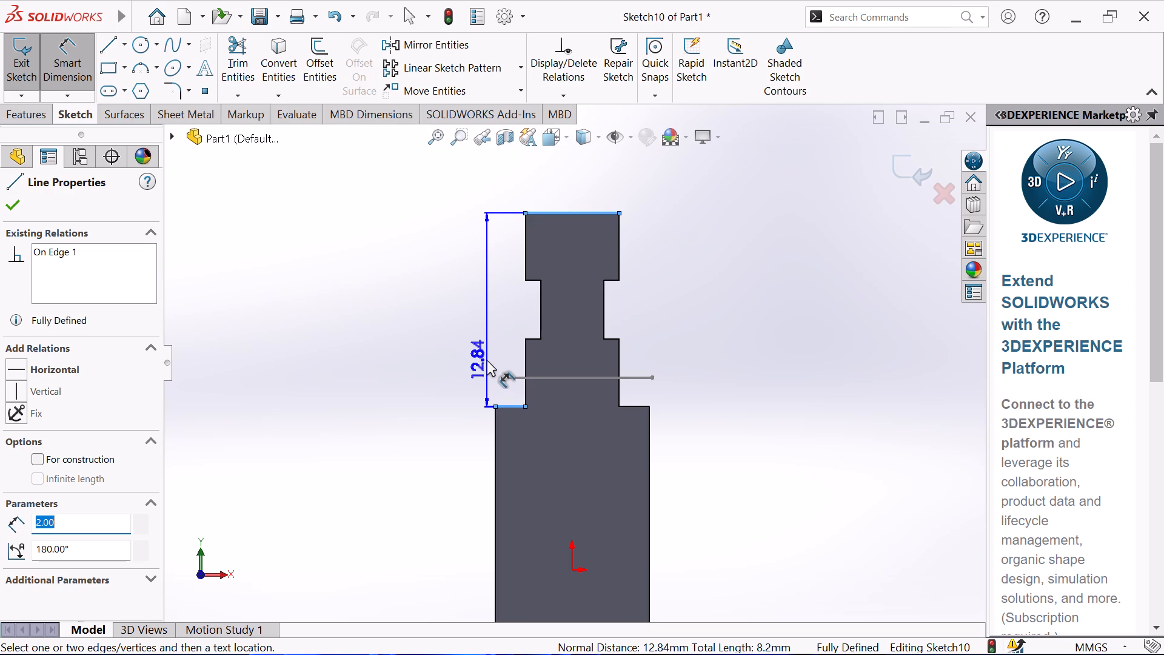
pyautogui.press('Escape')
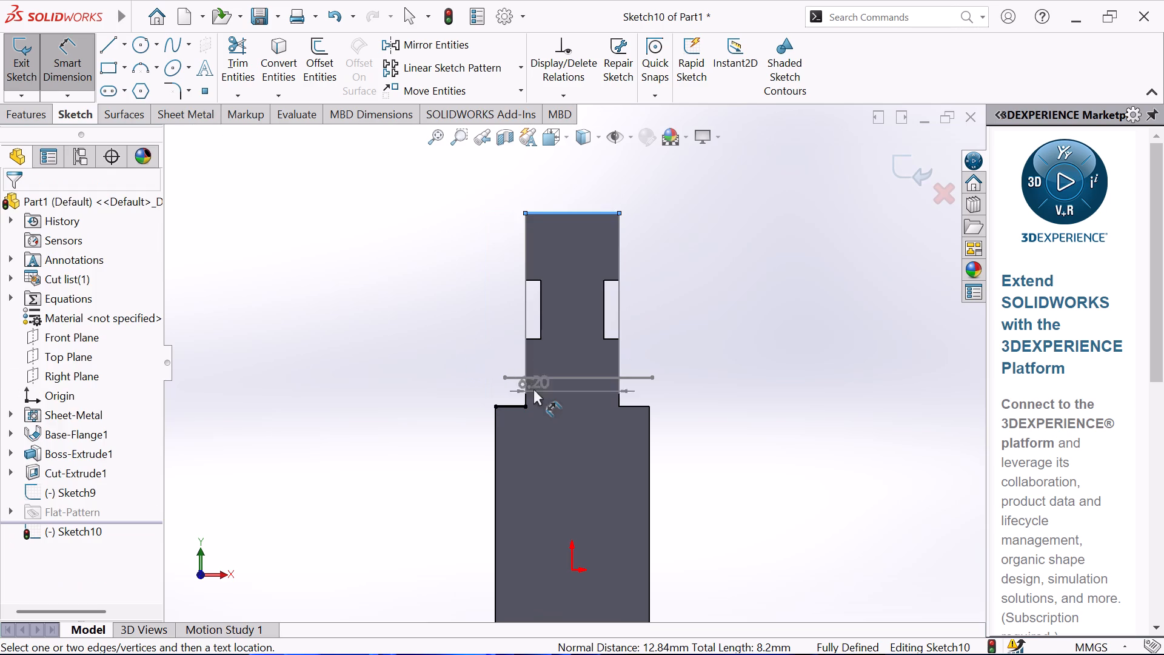
pyautogui.press('Escape')
pyautogui.rightClick(427, 333)
pyautogui.click(448, 392)
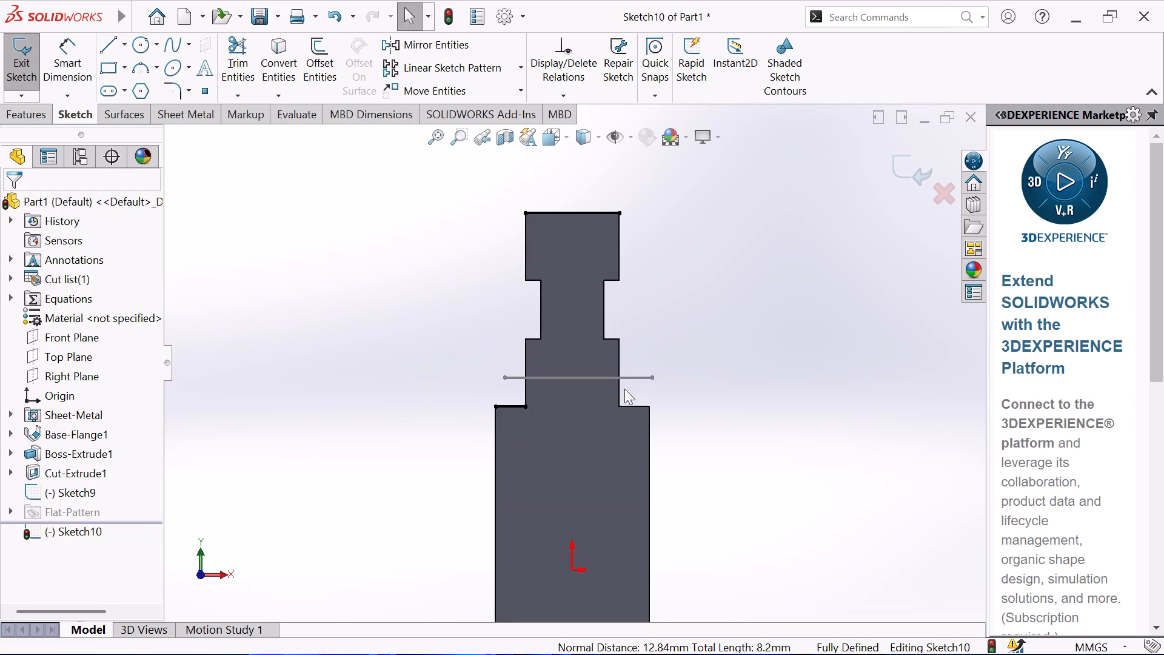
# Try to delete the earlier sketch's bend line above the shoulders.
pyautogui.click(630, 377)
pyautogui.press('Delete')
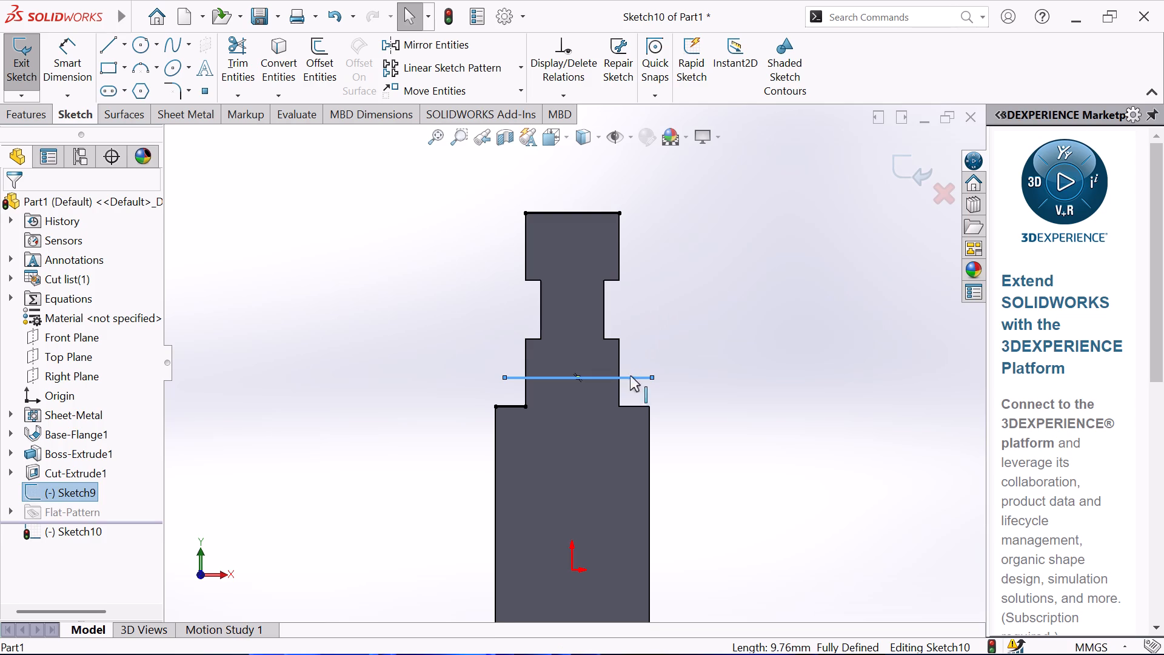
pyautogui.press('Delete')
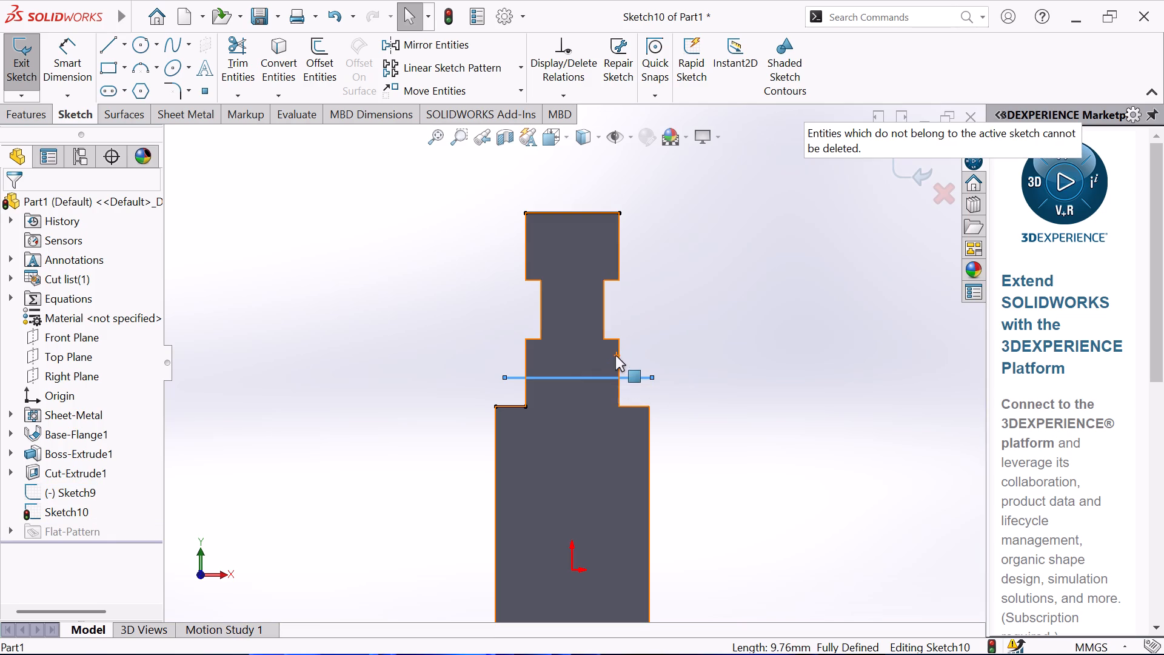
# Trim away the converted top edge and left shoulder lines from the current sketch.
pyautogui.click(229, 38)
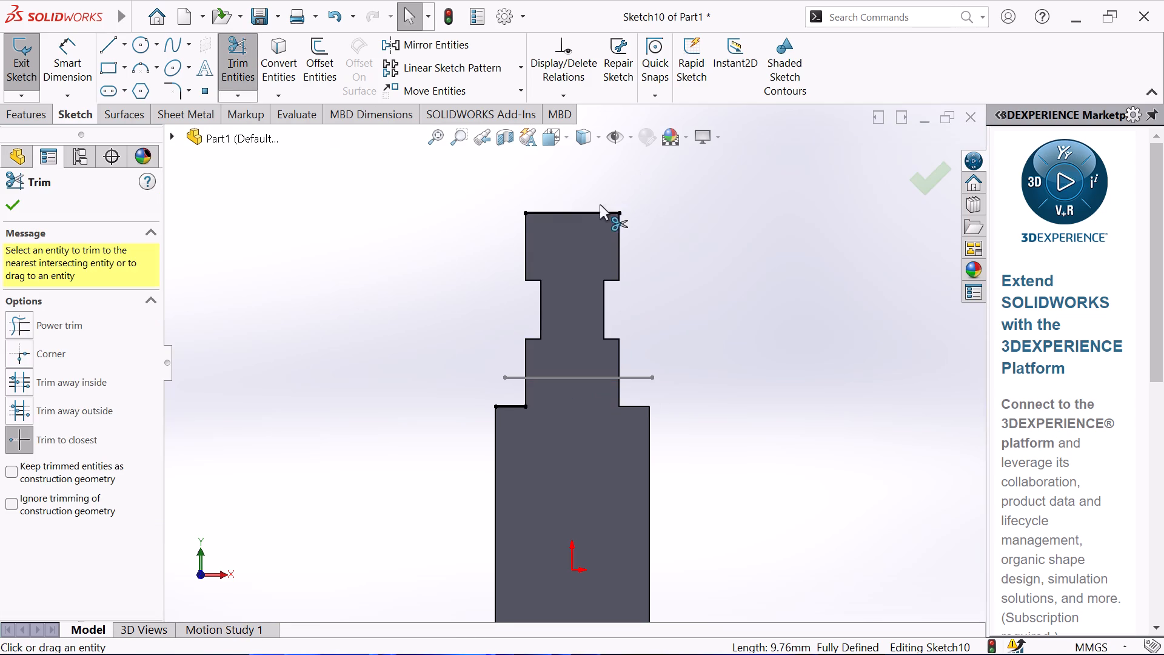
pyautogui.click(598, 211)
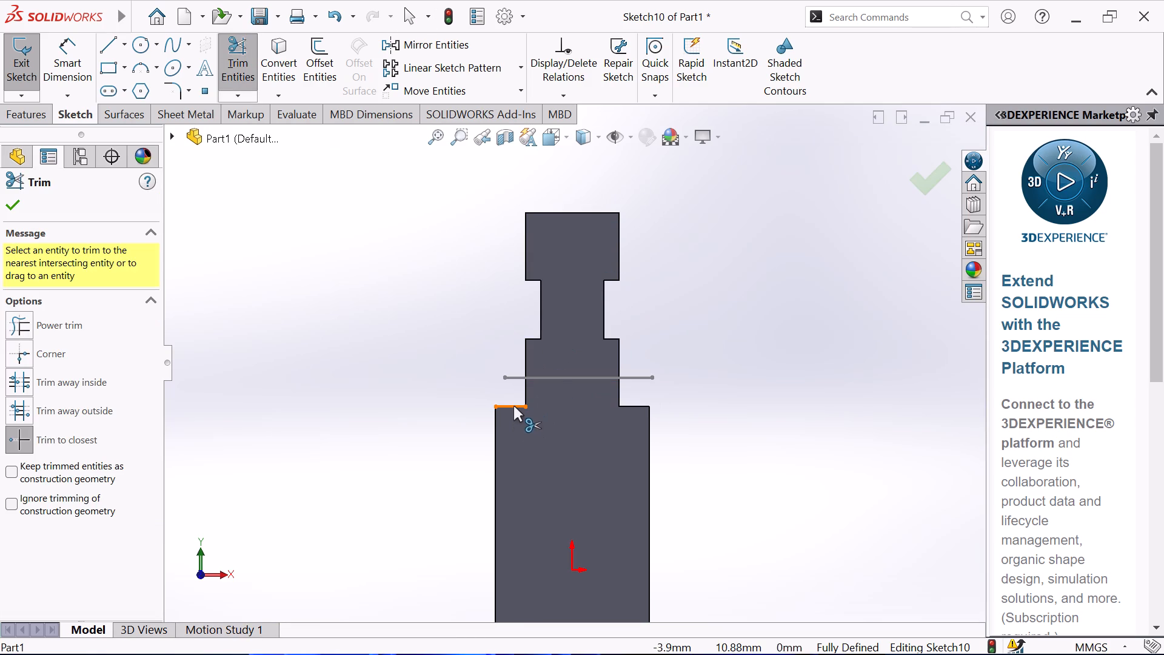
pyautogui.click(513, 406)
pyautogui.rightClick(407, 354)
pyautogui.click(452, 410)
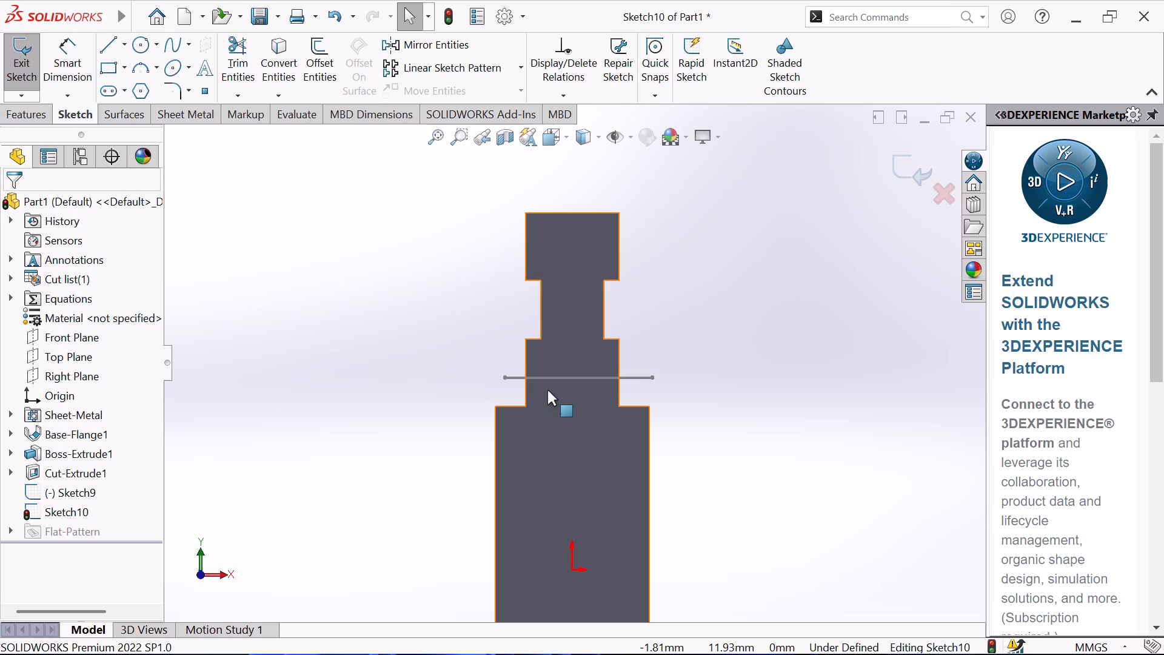
# Hide the earlier sketch containing the bend line above the shoulders.
pyautogui.click(552, 379)
pyautogui.rightClick(700, 364)
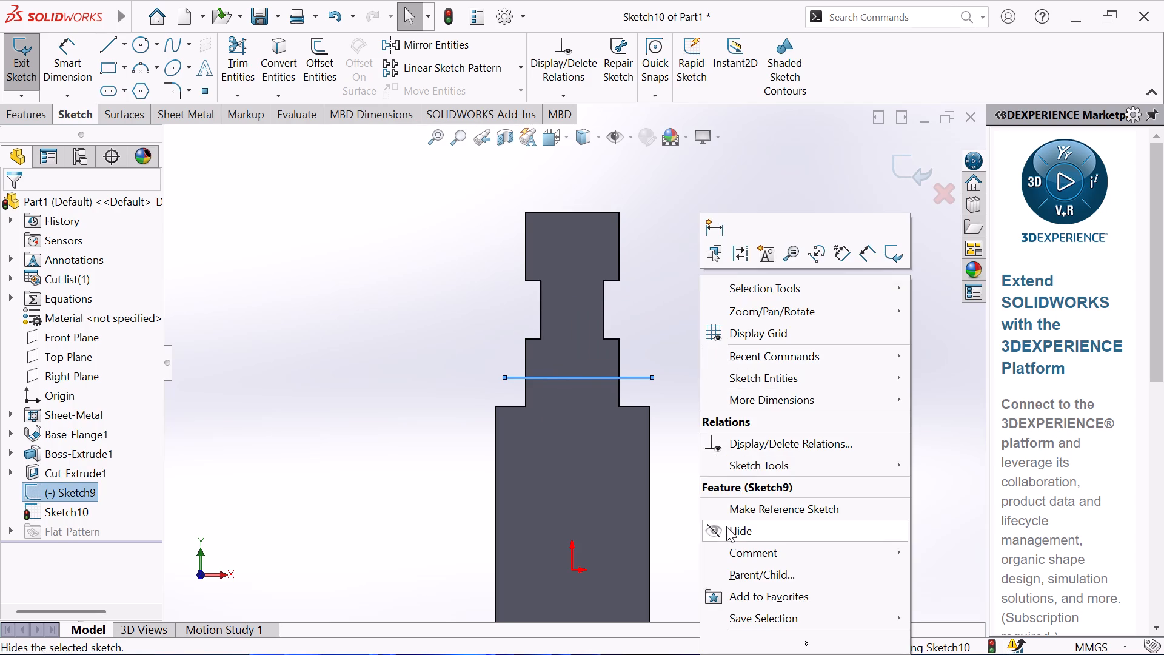
pyautogui.click(726, 526)
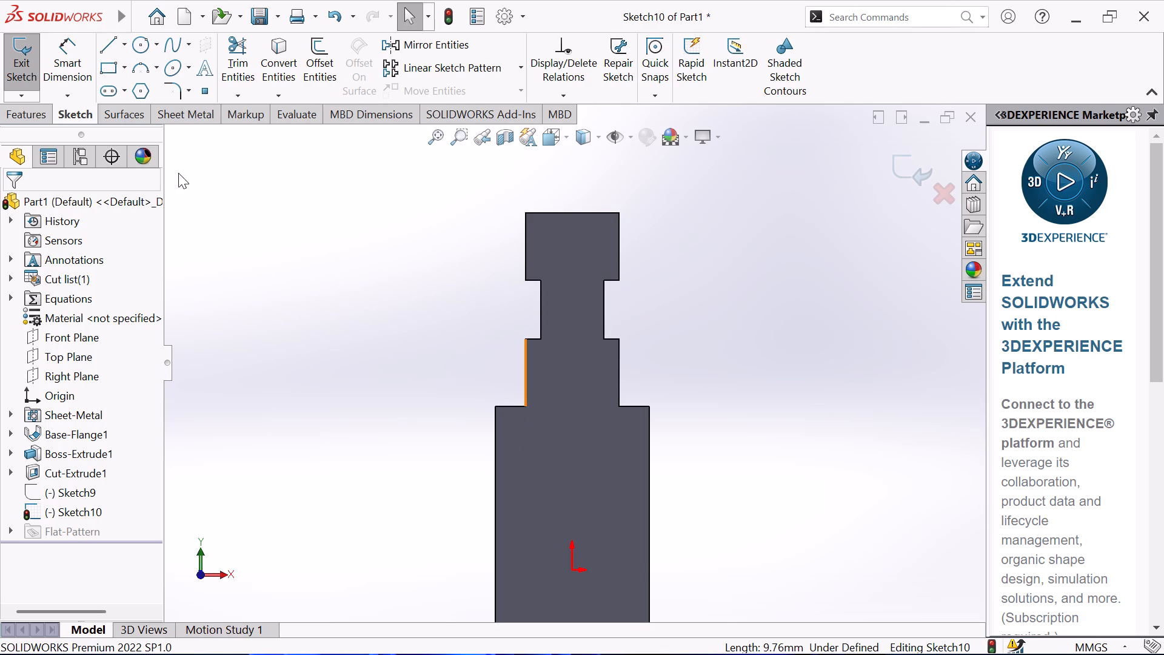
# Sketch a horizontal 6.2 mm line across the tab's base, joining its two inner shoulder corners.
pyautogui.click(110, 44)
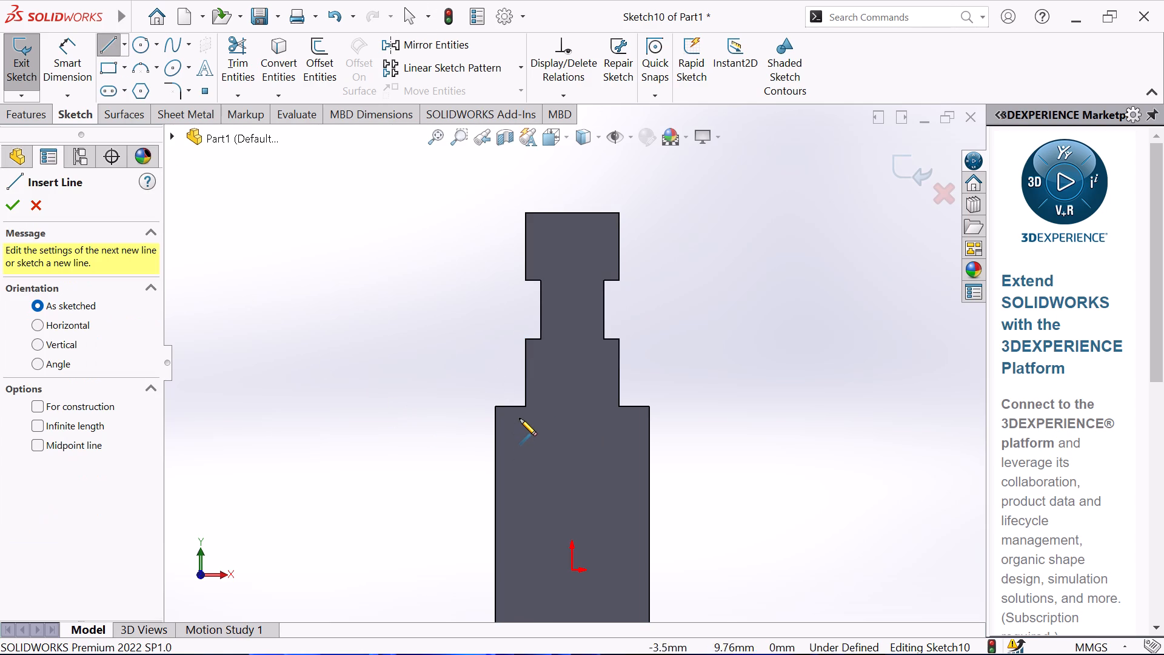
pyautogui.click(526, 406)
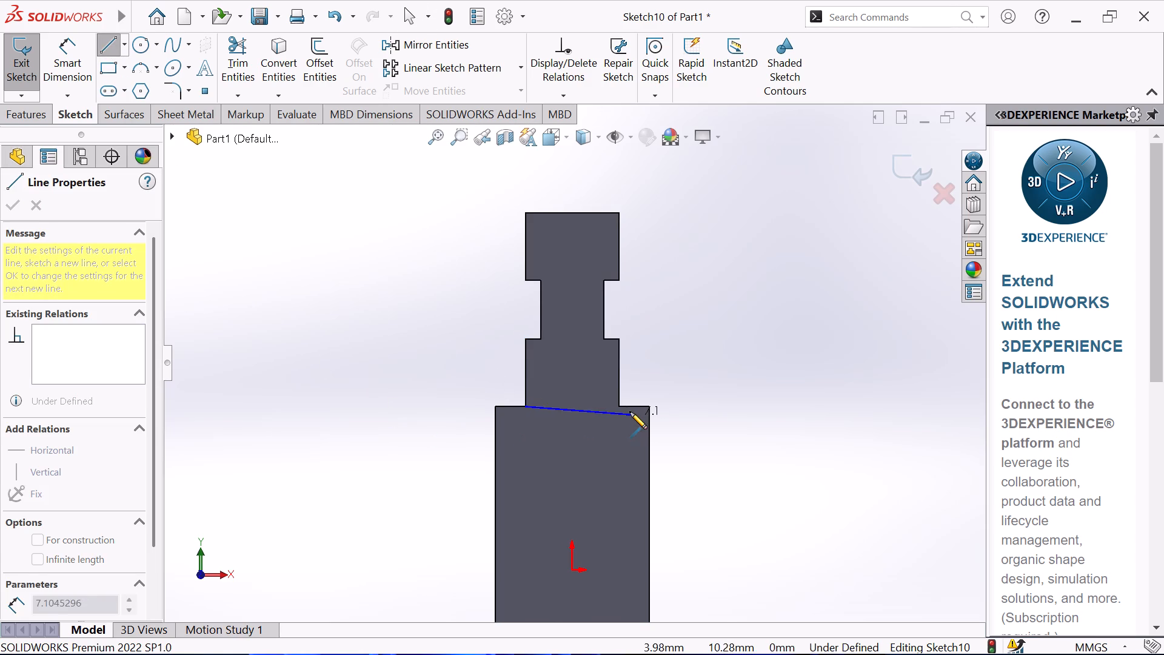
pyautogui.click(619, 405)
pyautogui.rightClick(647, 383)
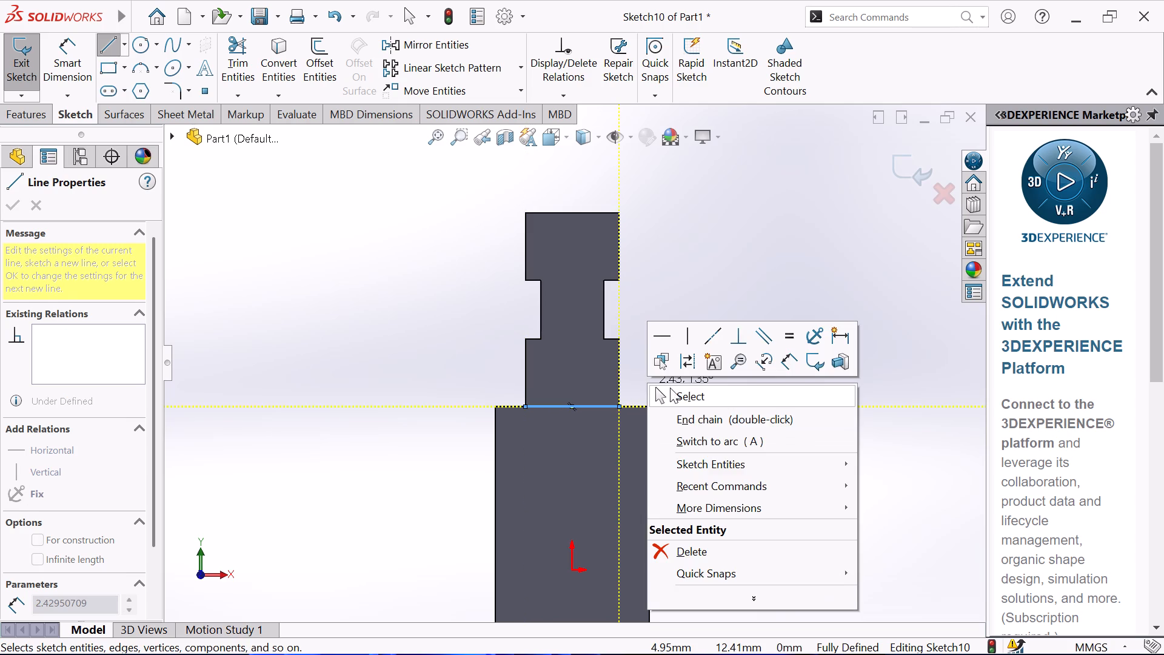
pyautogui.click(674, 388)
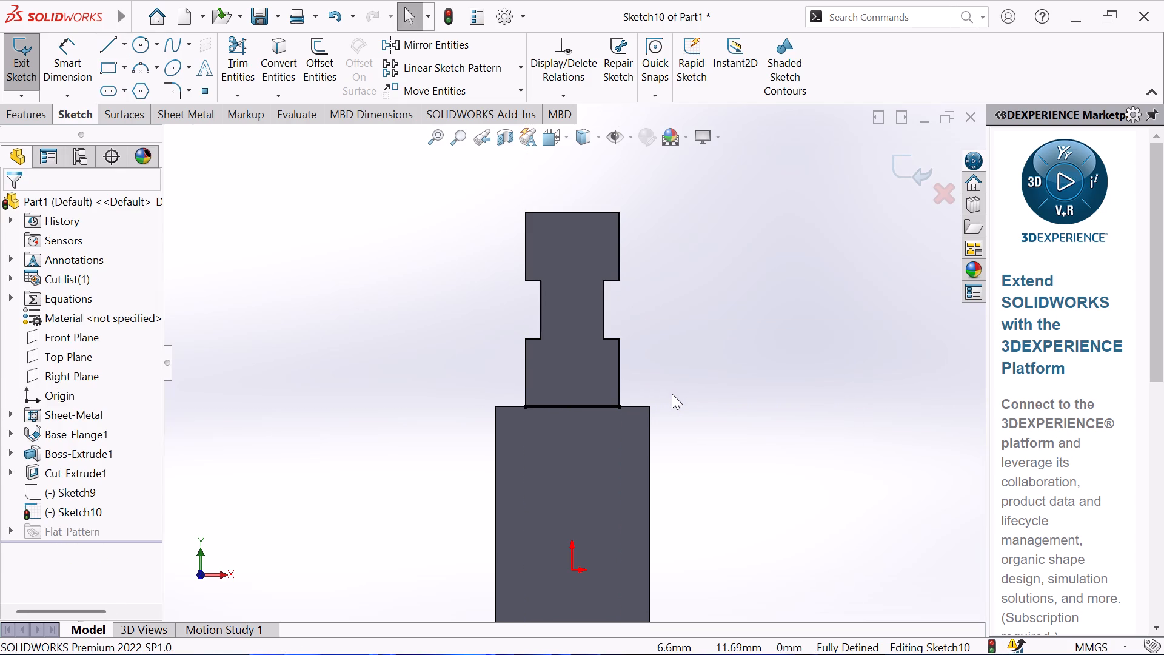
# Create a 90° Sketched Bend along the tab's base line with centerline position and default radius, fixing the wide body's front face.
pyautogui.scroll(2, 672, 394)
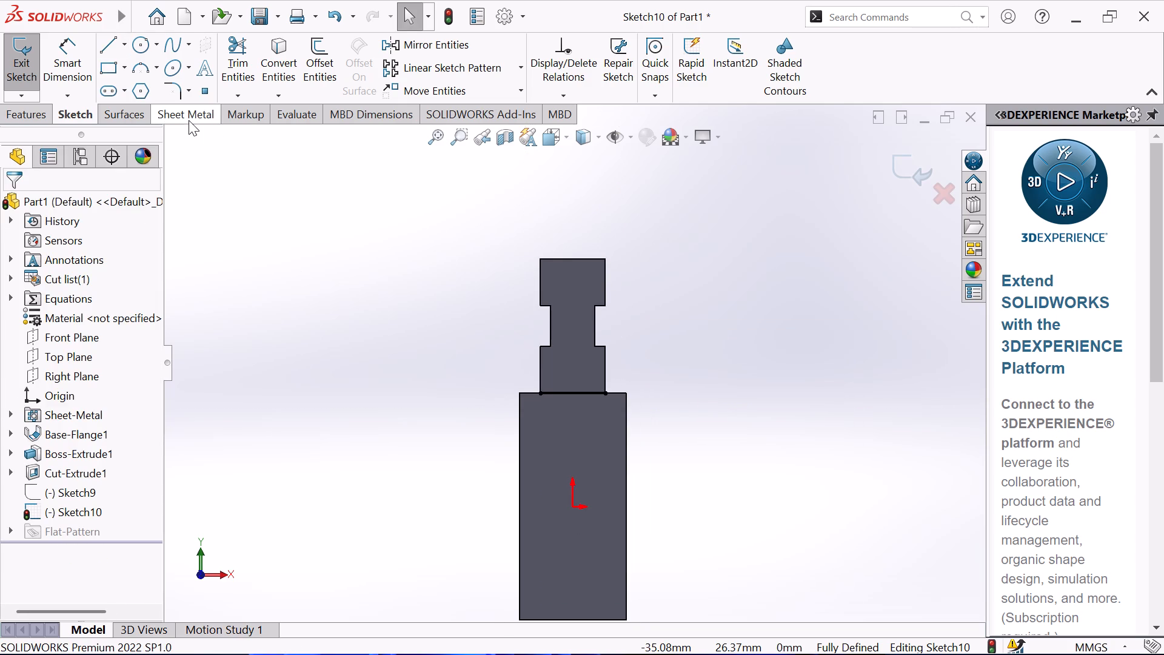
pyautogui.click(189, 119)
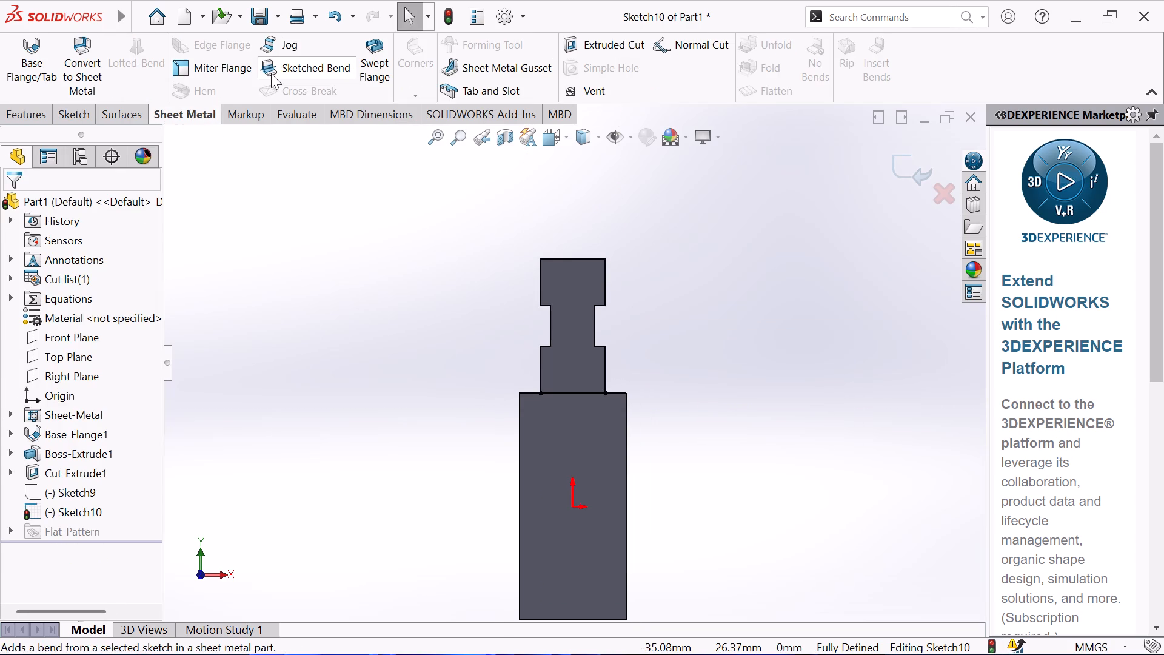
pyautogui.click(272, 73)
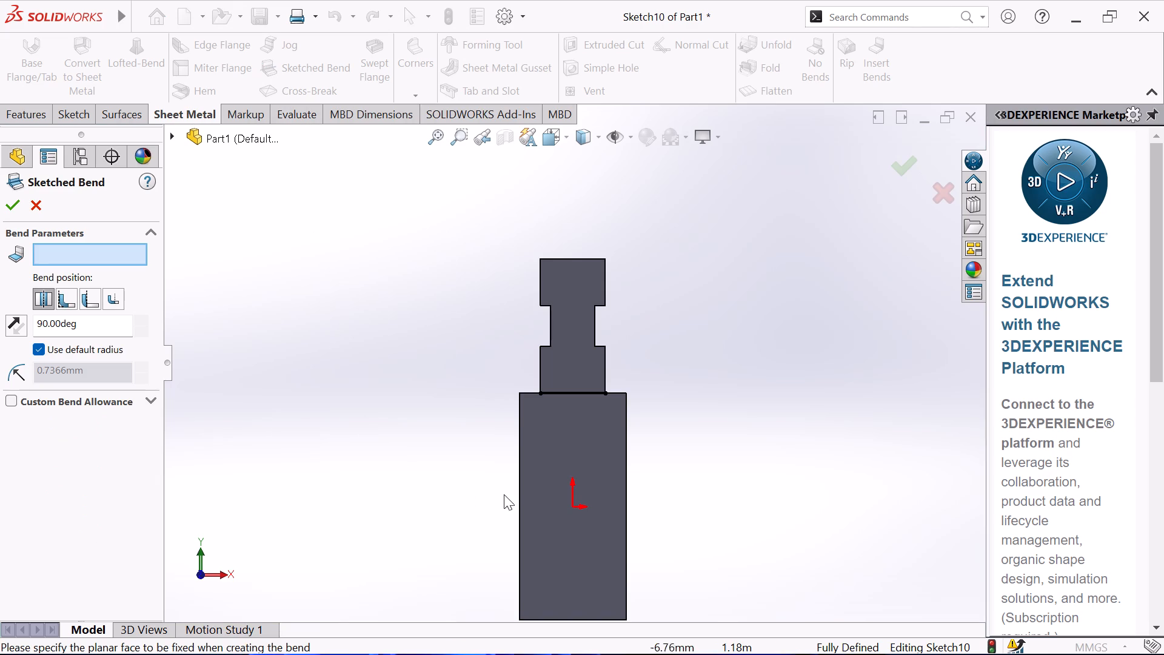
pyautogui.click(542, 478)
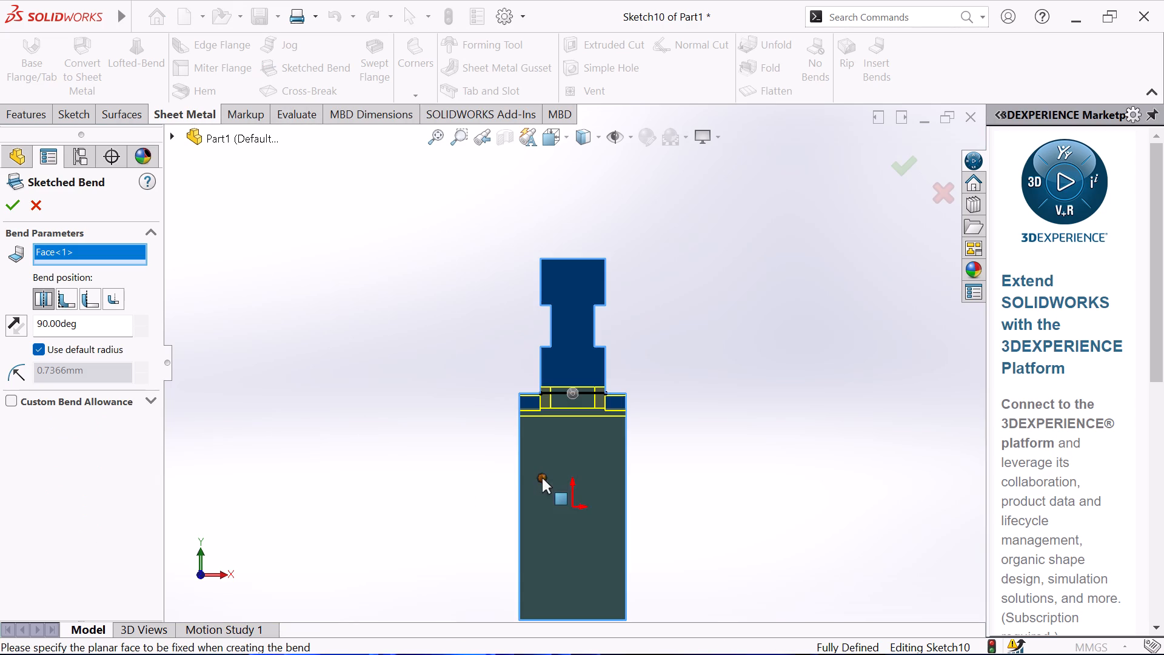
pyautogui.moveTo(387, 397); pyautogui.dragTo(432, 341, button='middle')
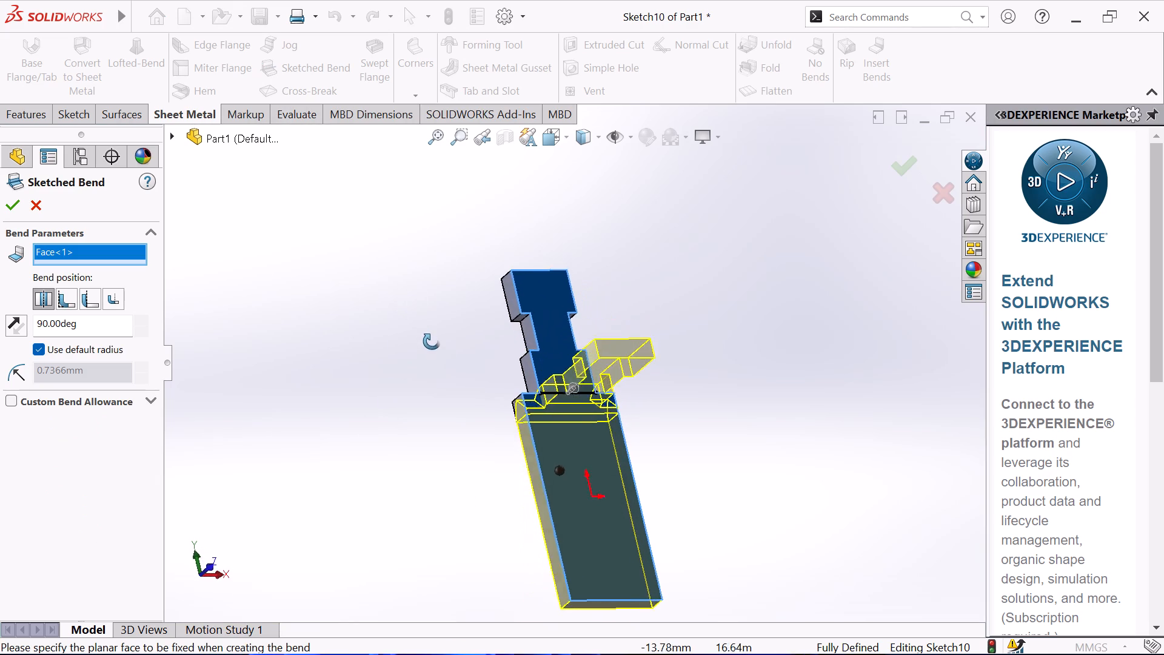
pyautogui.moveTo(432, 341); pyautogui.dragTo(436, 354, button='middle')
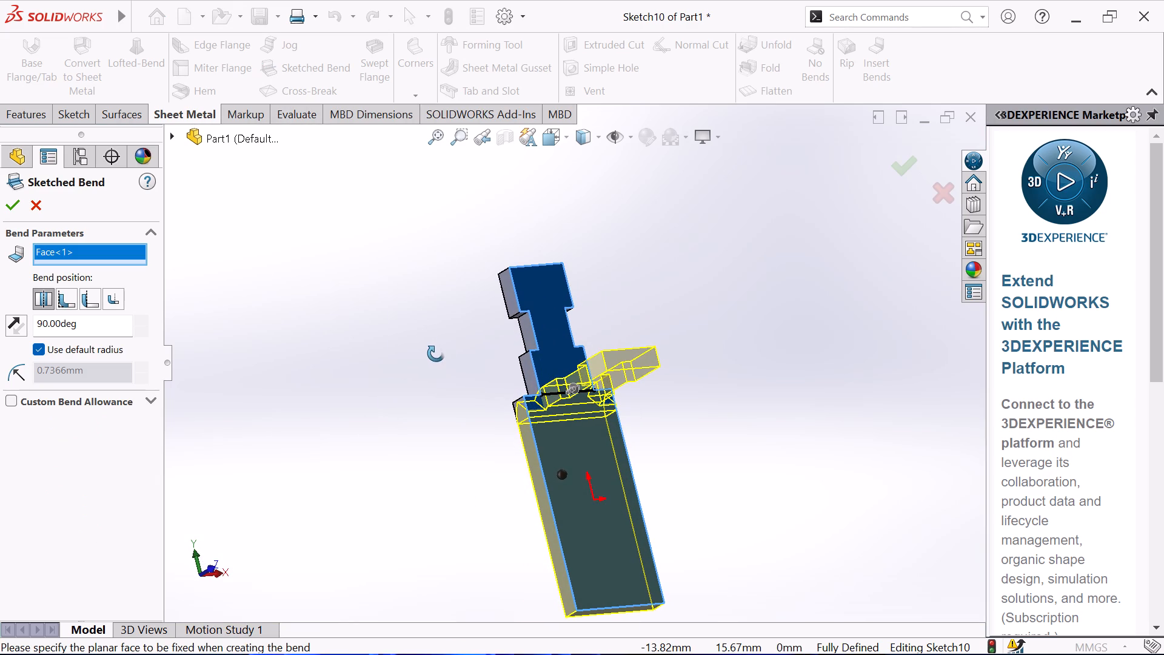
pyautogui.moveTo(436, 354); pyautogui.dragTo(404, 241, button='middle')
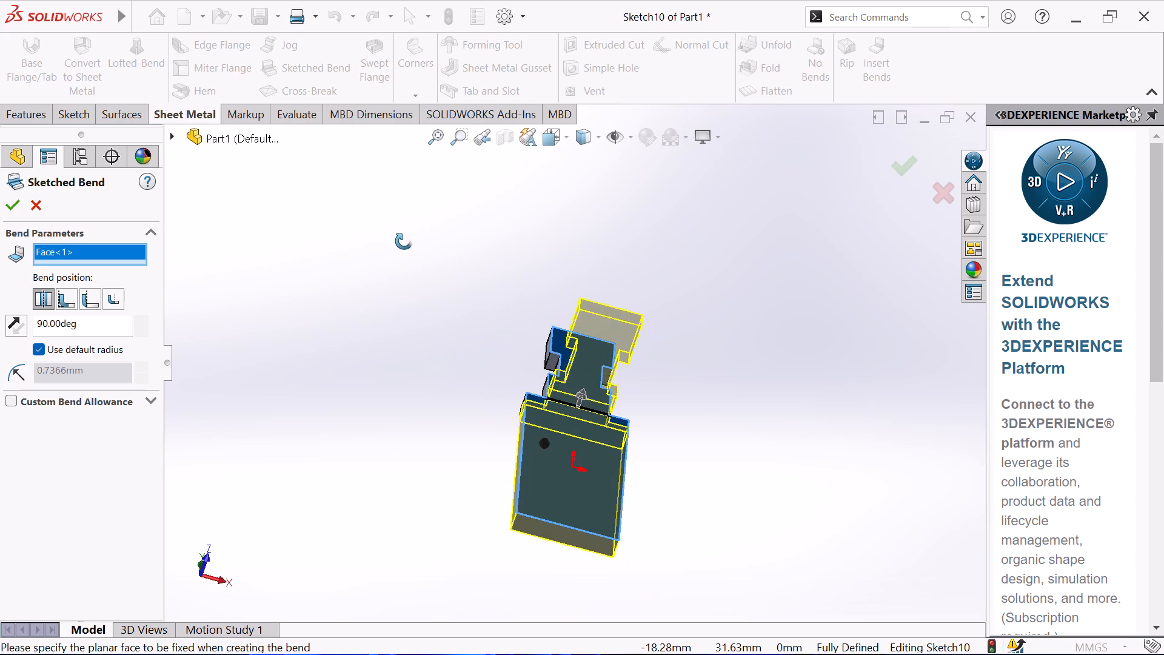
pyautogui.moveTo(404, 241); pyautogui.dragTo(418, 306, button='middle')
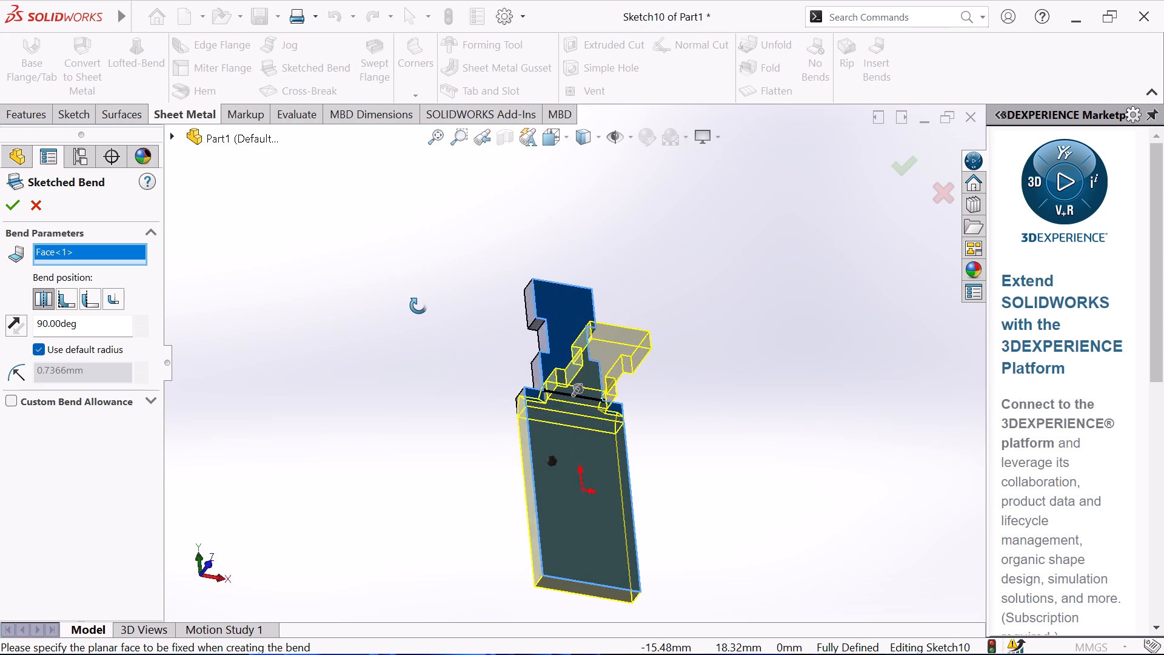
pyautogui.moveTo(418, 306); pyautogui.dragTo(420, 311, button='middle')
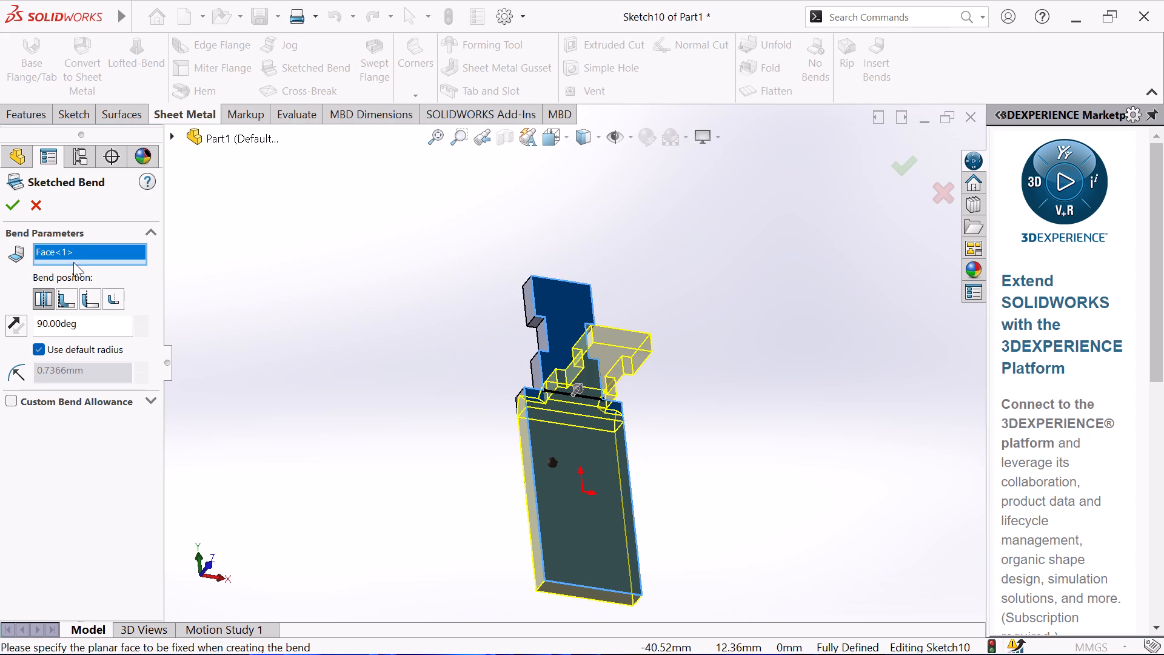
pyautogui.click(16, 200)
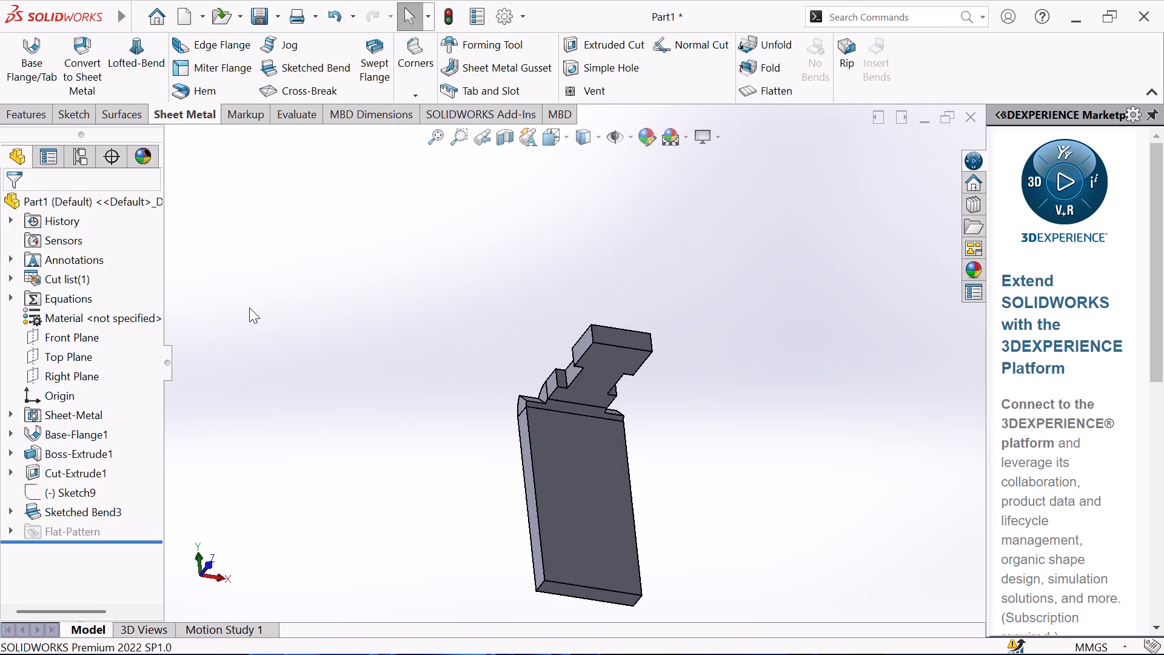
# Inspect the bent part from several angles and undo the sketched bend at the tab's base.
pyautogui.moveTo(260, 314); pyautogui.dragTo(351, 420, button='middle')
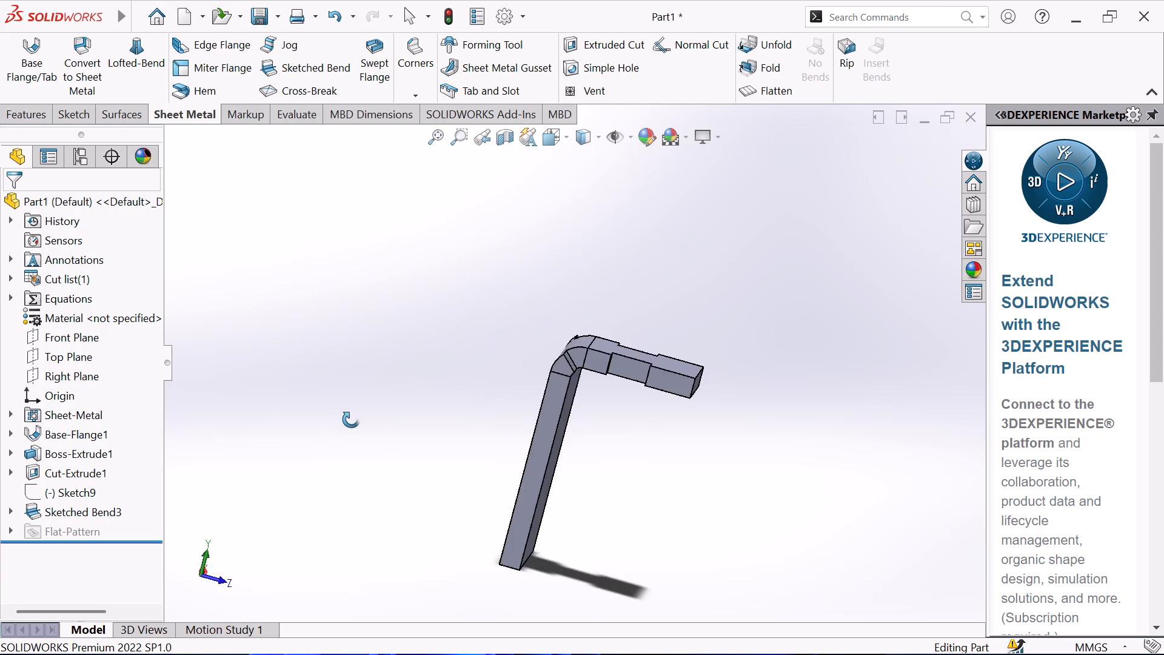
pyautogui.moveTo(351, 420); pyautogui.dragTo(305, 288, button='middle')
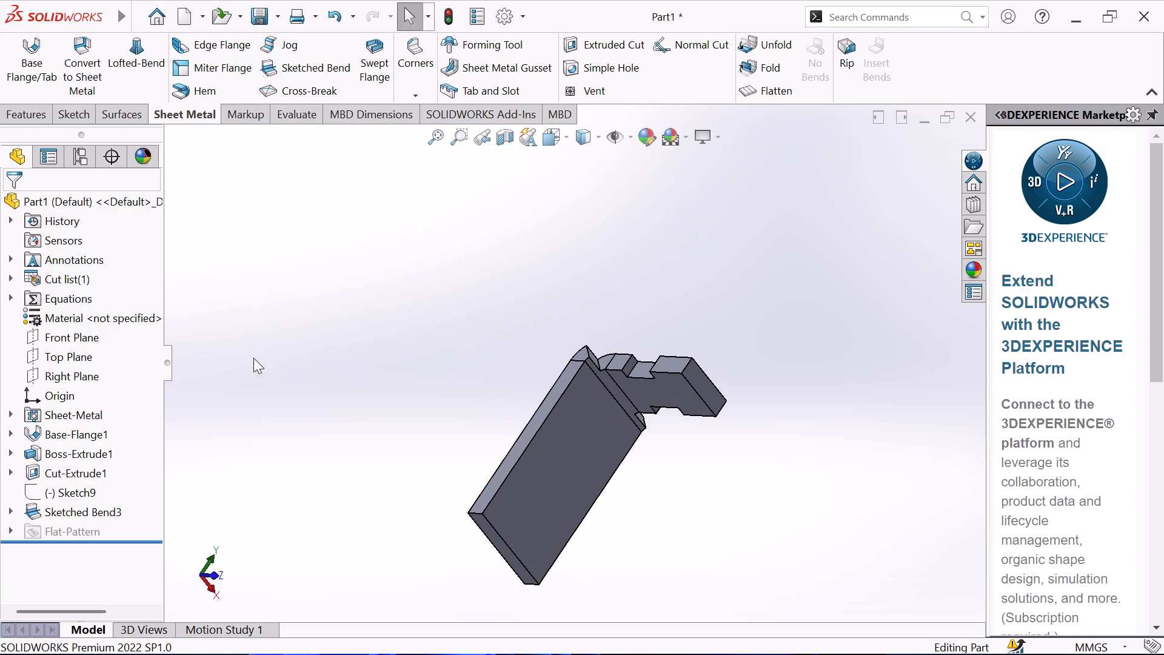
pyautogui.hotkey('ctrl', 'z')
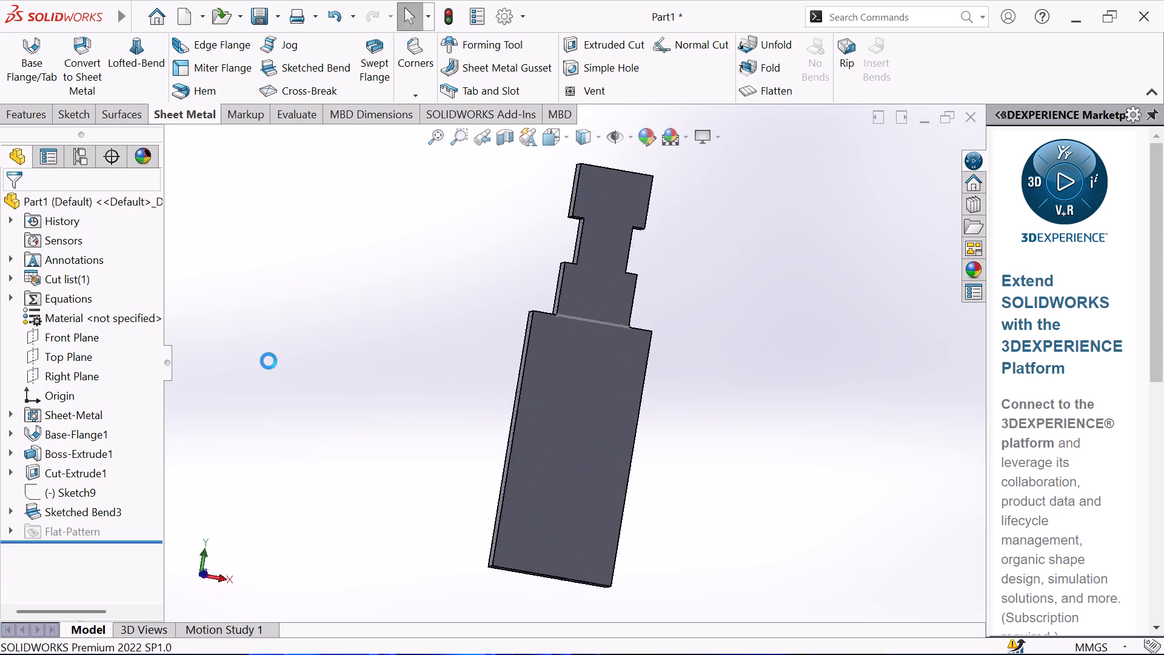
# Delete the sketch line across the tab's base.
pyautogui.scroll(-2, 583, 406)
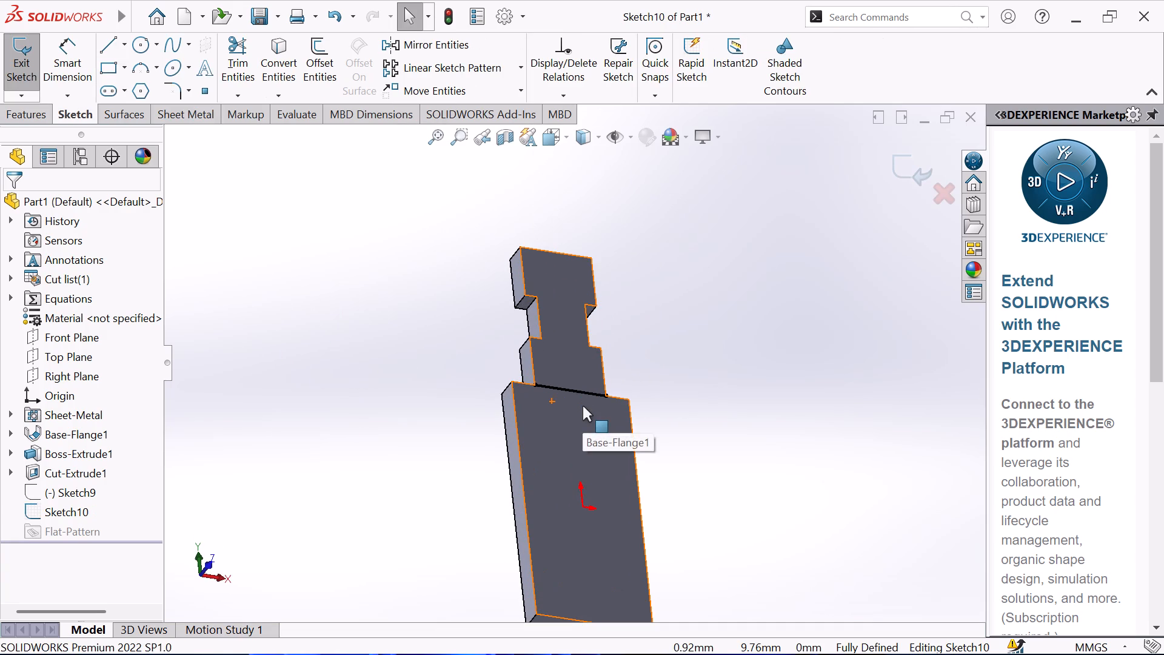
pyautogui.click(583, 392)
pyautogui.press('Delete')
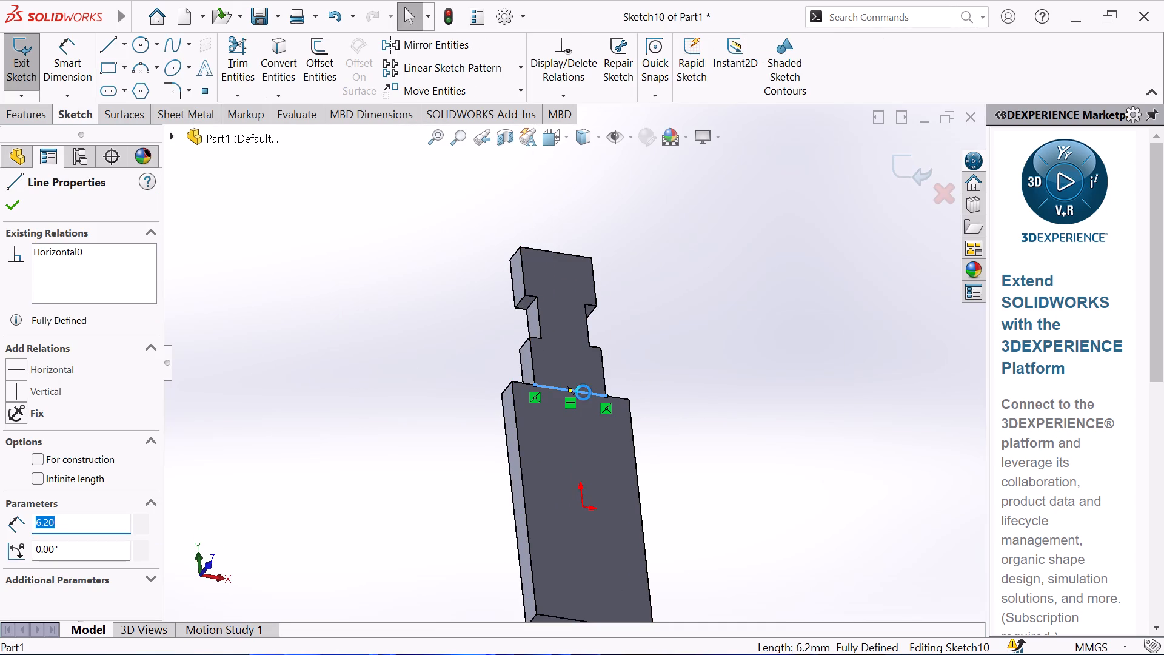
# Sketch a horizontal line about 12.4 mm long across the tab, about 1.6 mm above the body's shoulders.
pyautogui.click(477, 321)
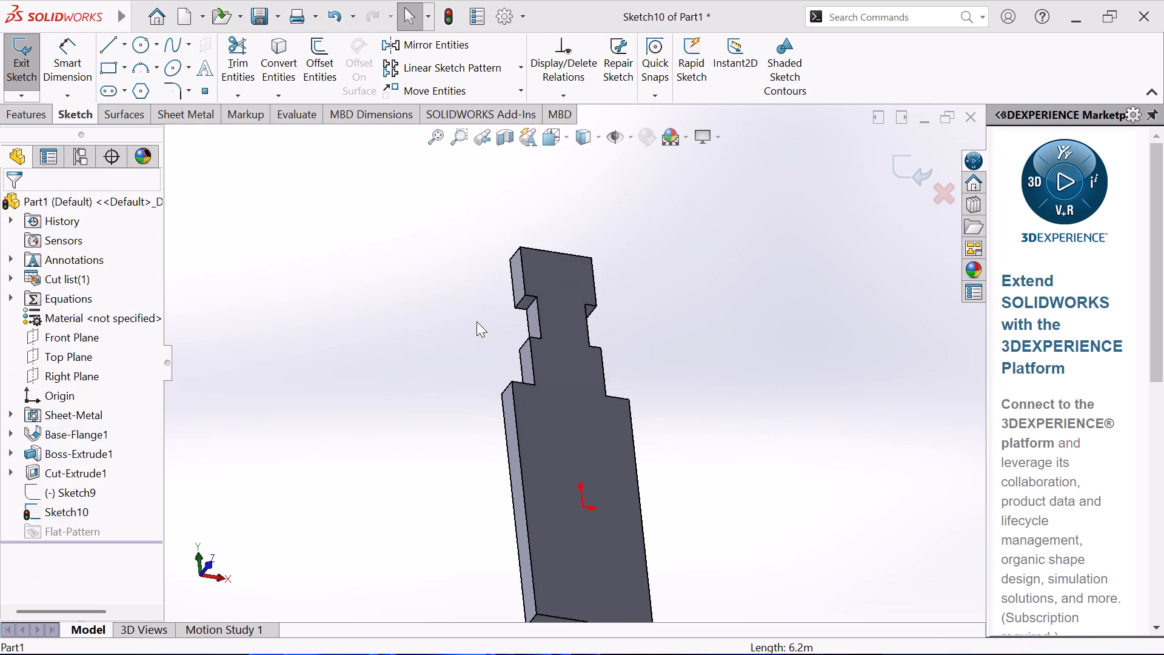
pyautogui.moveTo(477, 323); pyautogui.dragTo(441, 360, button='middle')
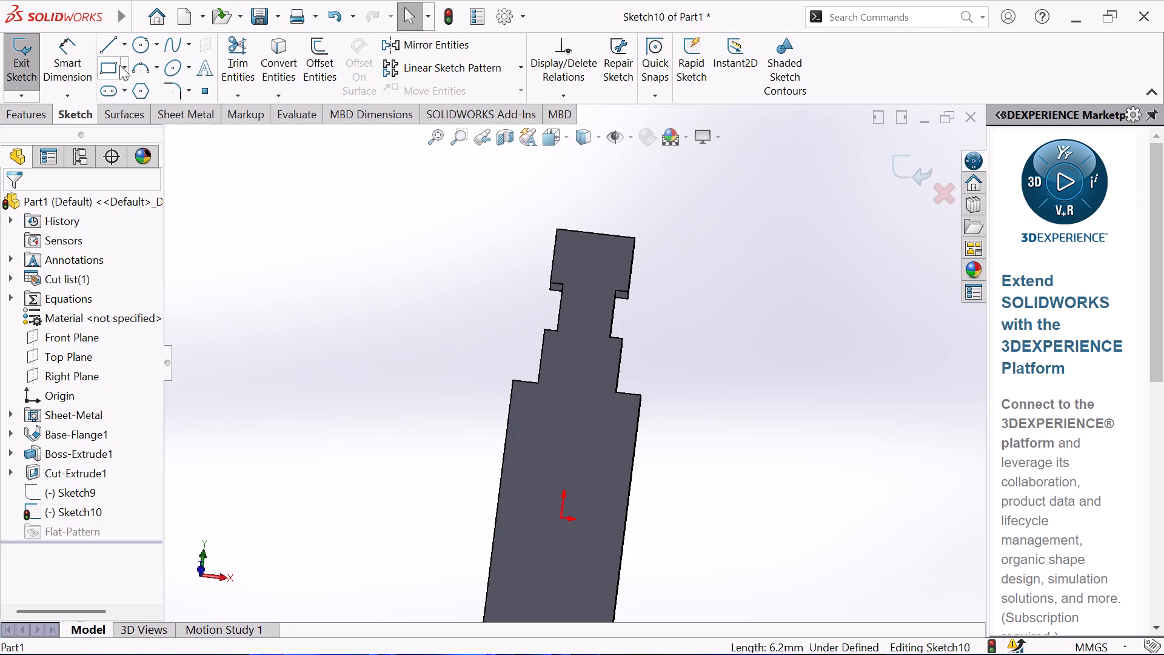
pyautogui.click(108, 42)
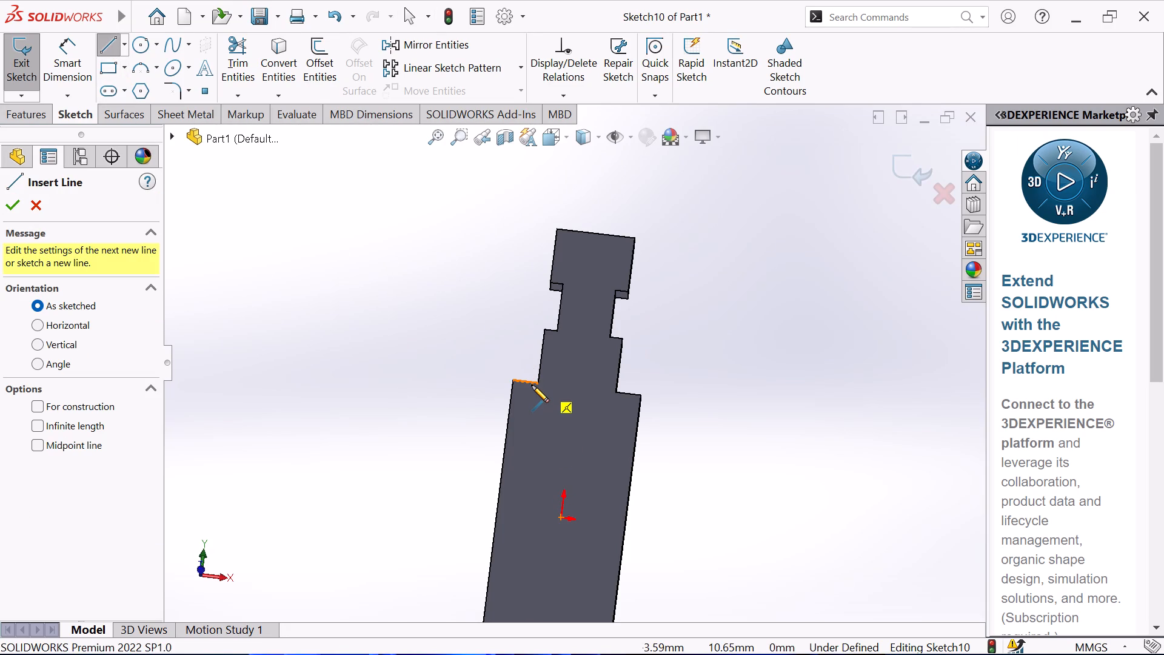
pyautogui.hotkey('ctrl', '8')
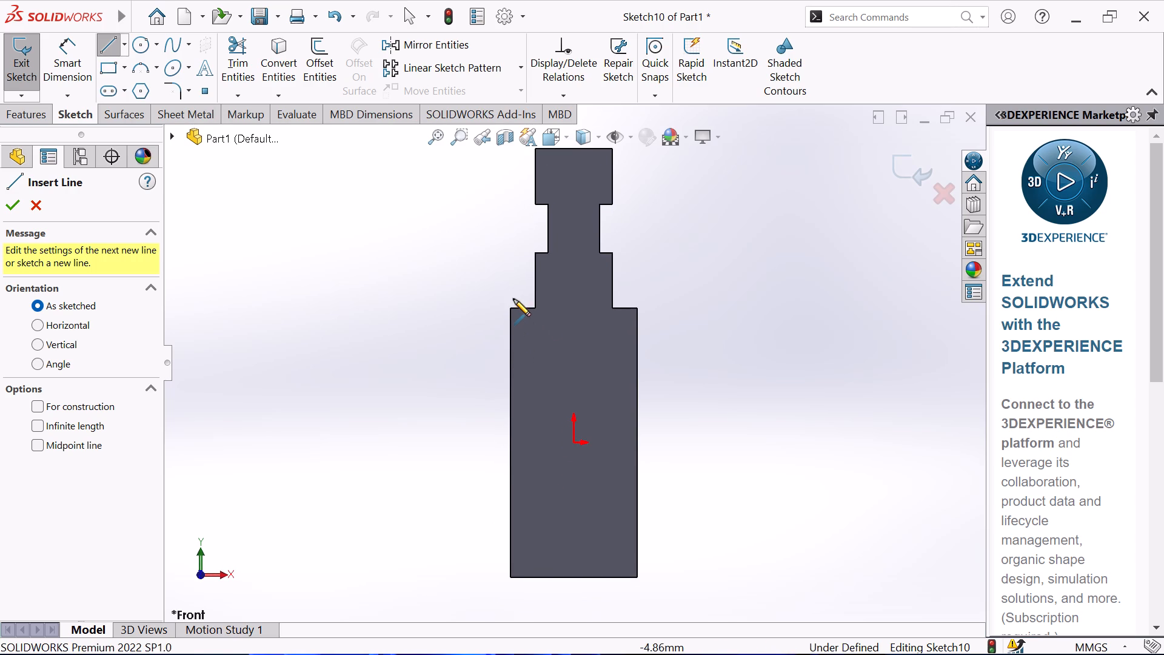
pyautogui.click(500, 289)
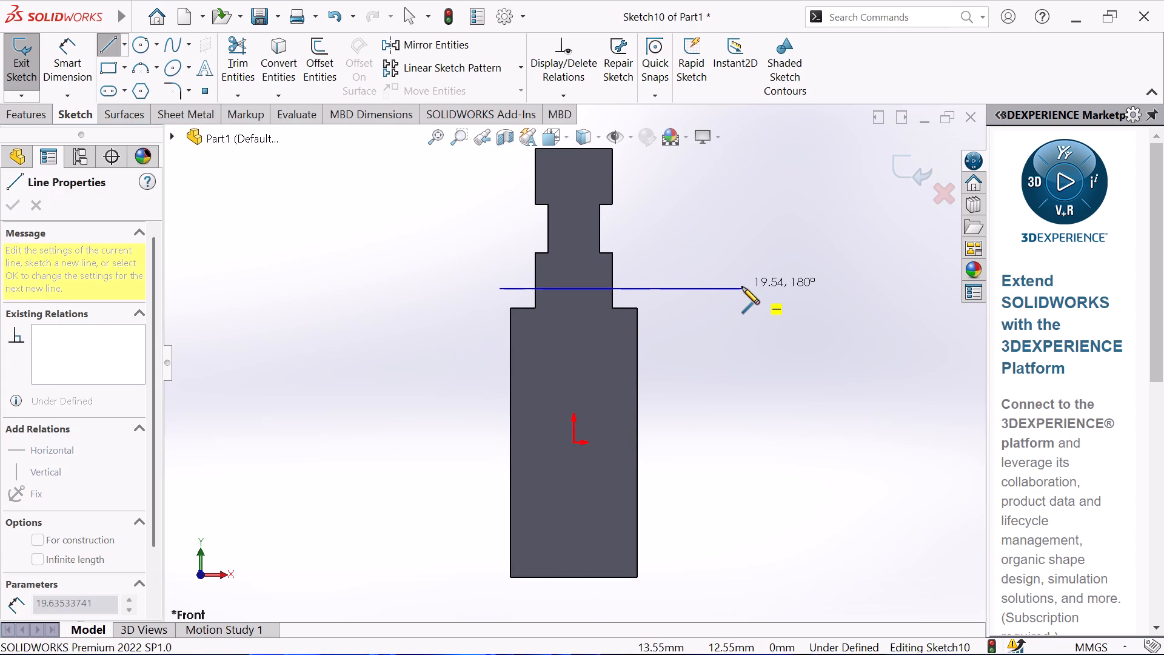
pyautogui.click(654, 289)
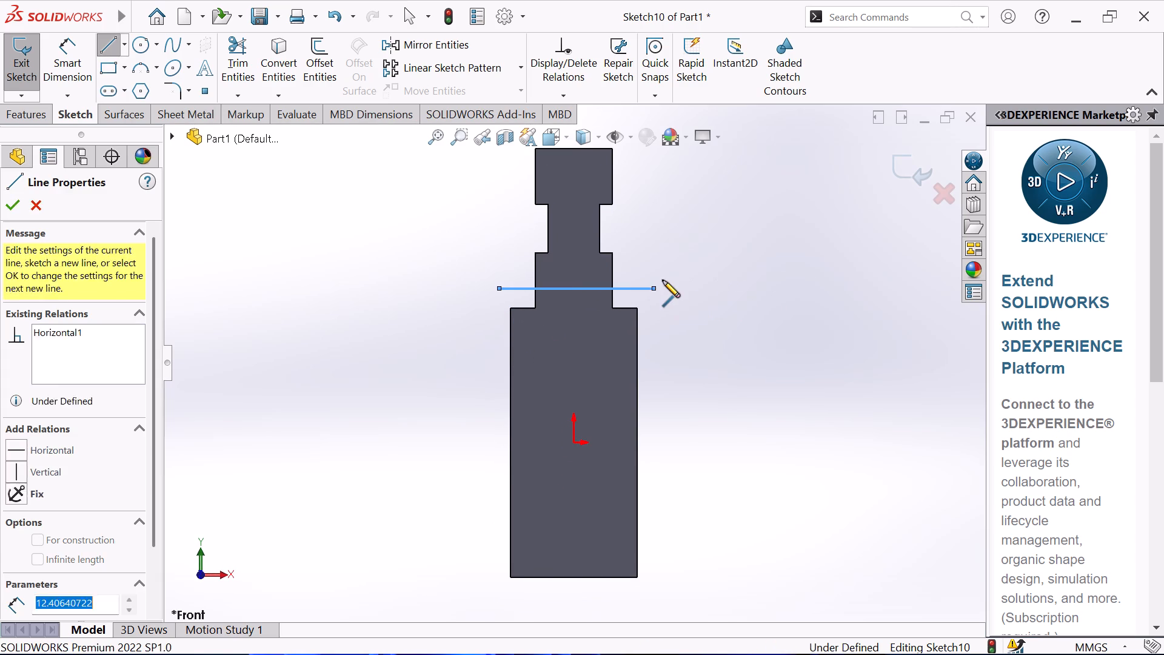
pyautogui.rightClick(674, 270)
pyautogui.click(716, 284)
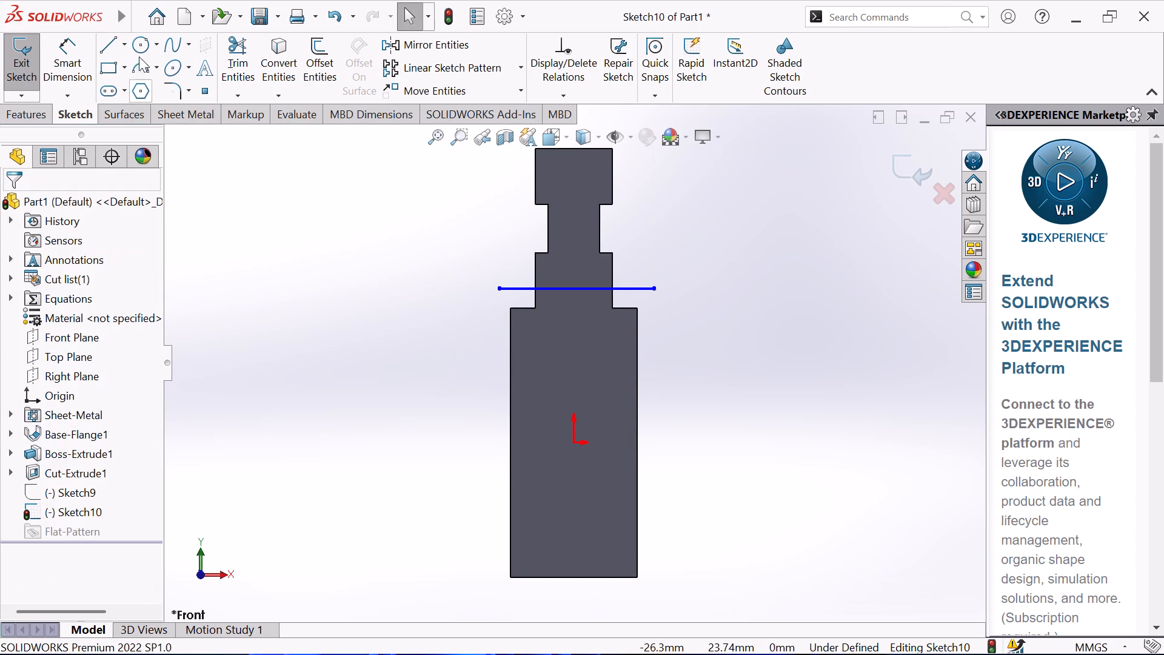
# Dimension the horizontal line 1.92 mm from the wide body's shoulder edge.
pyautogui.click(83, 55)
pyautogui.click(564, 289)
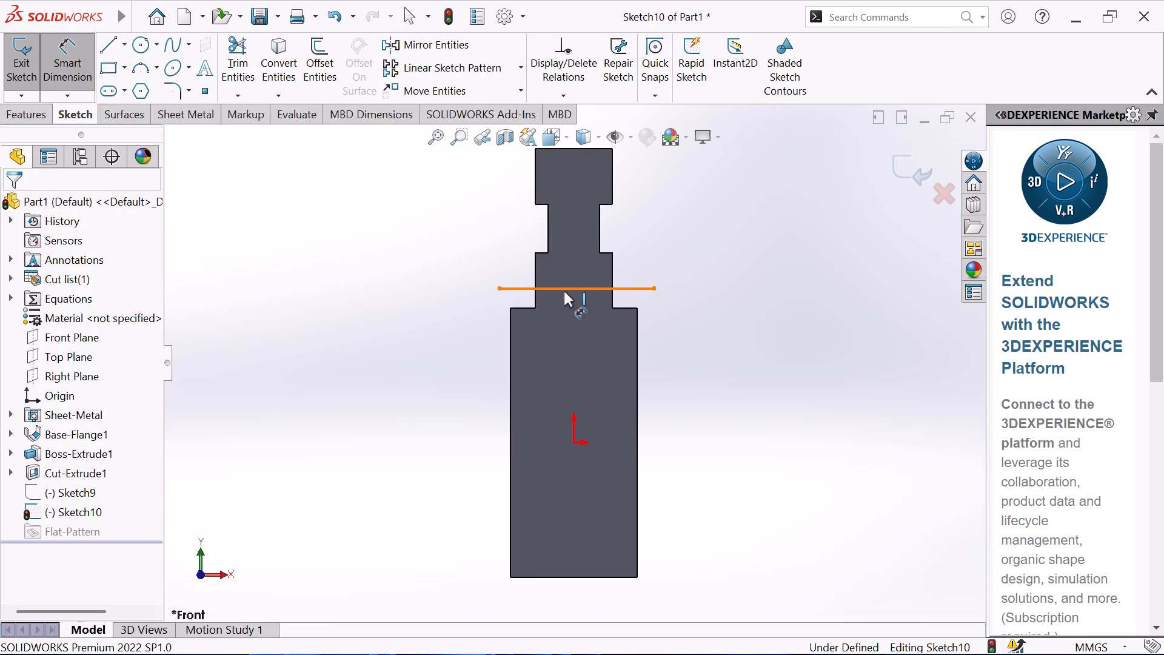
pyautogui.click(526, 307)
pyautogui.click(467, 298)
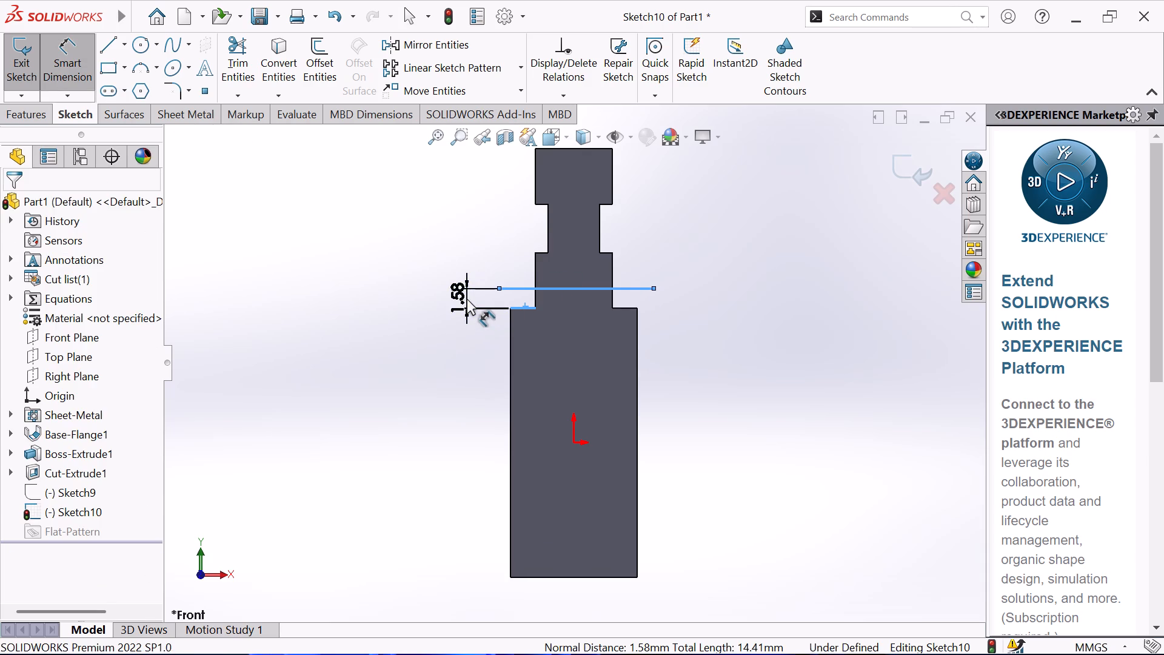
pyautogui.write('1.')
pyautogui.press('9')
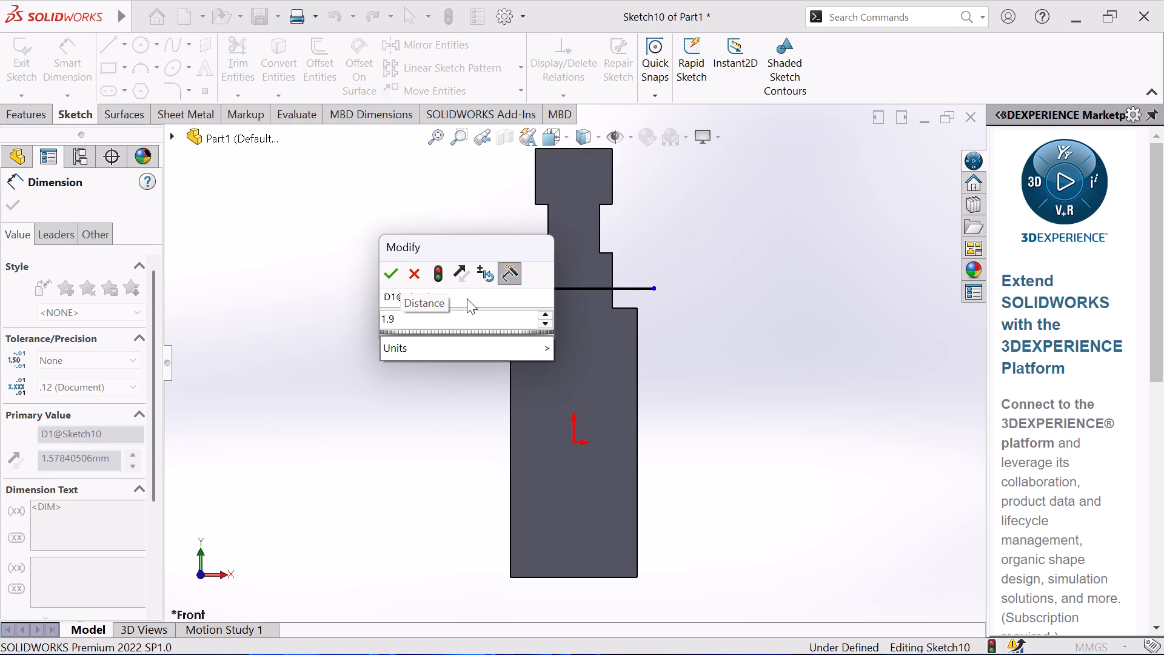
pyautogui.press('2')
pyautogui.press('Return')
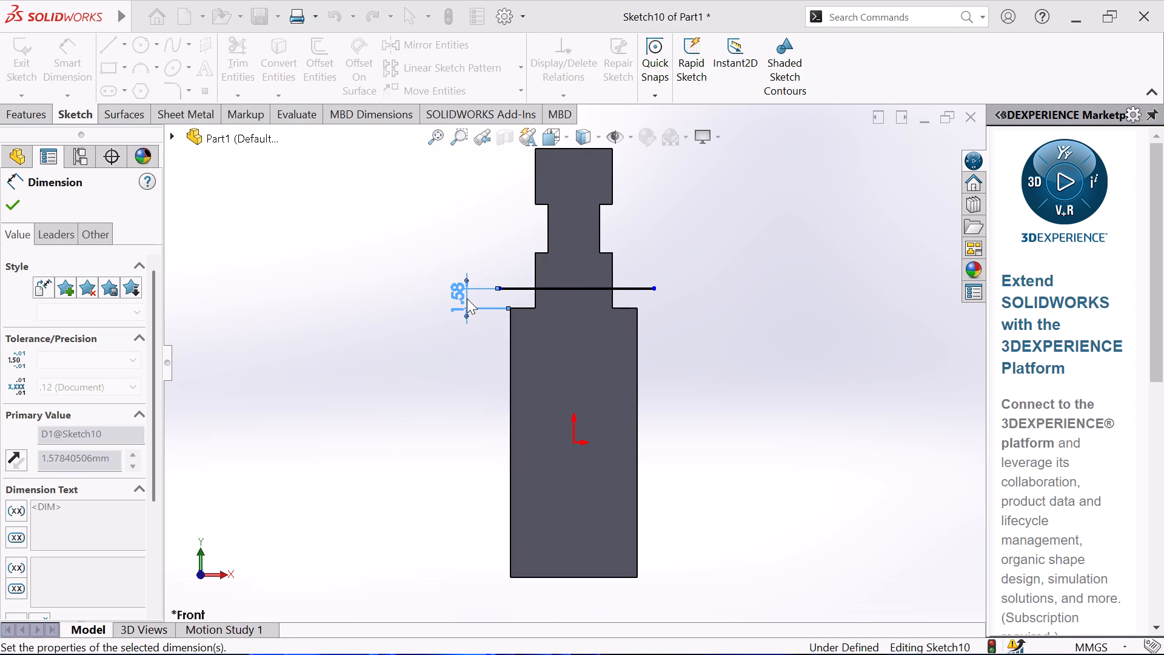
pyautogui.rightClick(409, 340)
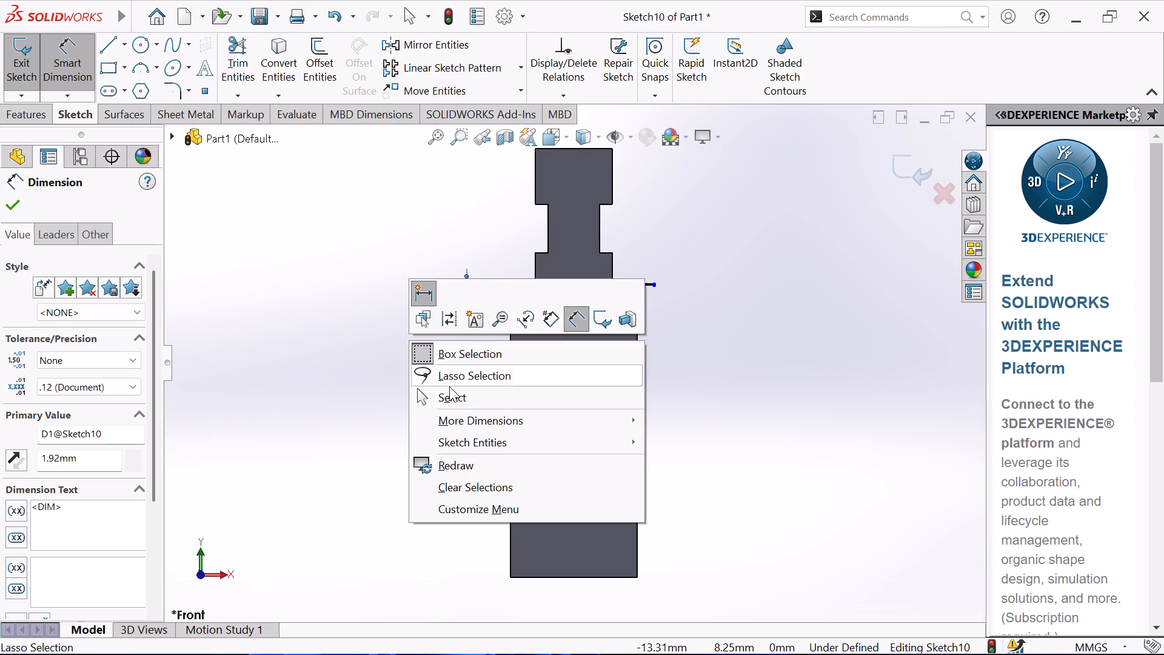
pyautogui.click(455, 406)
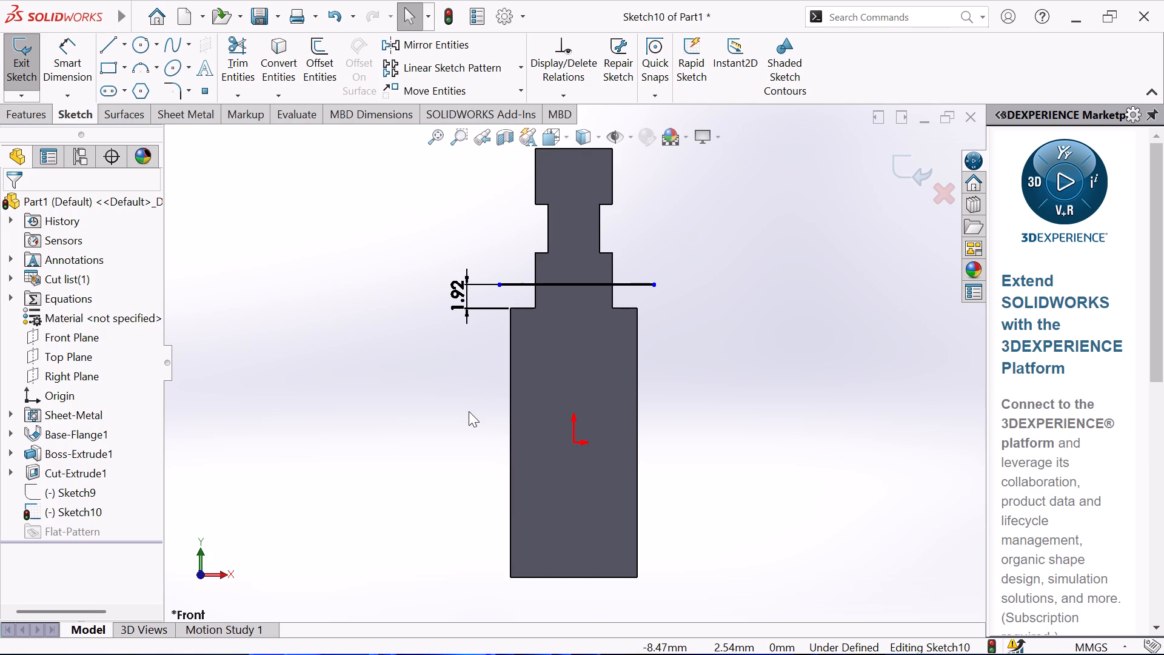
# Undo the bend-line sketches and the notch cut, going back to the open sketch of the two notch rectangles.
pyautogui.hotkey('ctrl', 'z')
pyautogui.hotkey('ctrl', 'z')
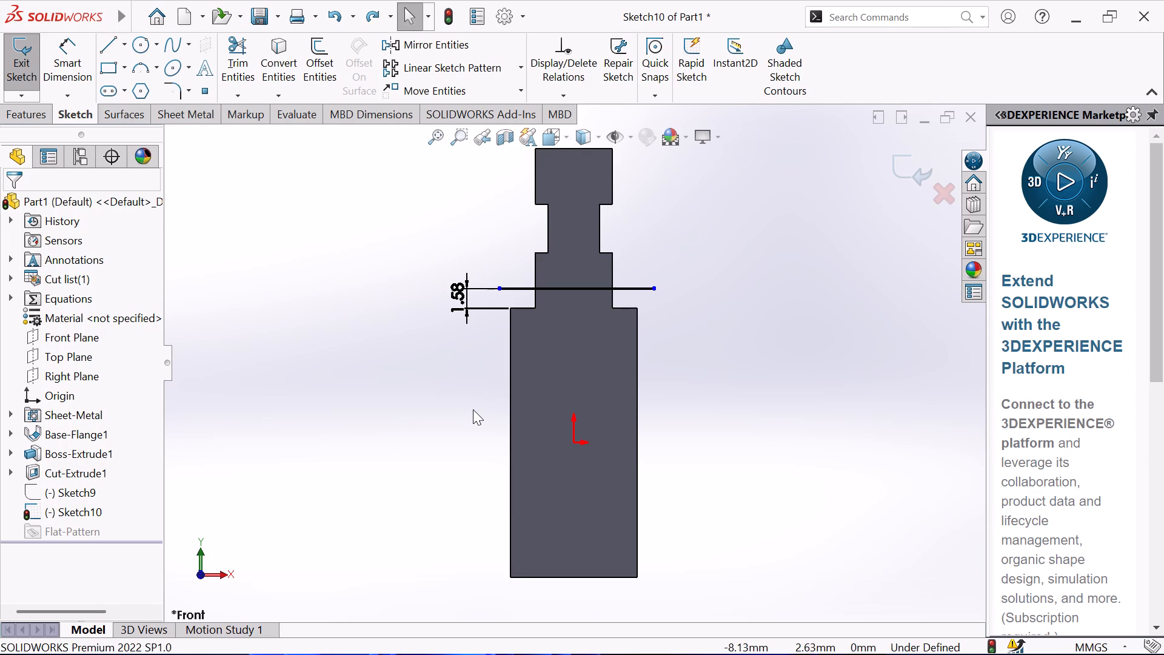
pyautogui.hotkey('ctrl', 'z')
pyautogui.hotkey('ctrl', 'z')
pyautogui.hotkey('ctrl', 'z')
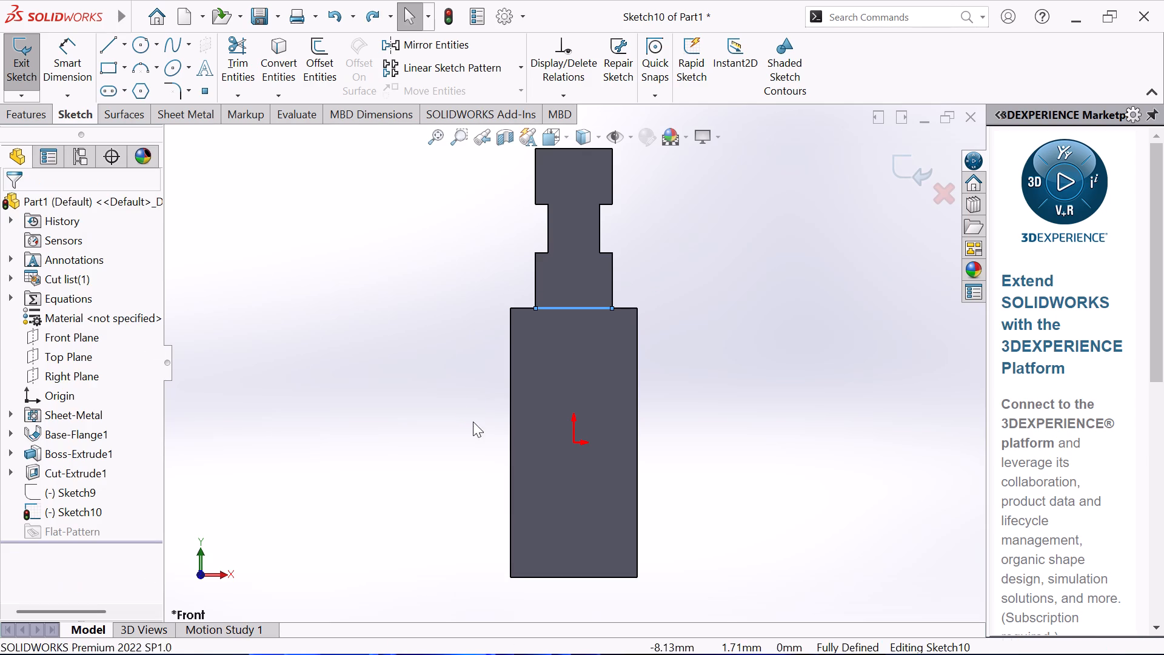
pyautogui.hotkey('ctrl', 'z')
pyautogui.hotkey('ctrl', 'z')
pyautogui.hotkey('ctrl', 'z')
pyautogui.hotkey('ctrl', 'z')
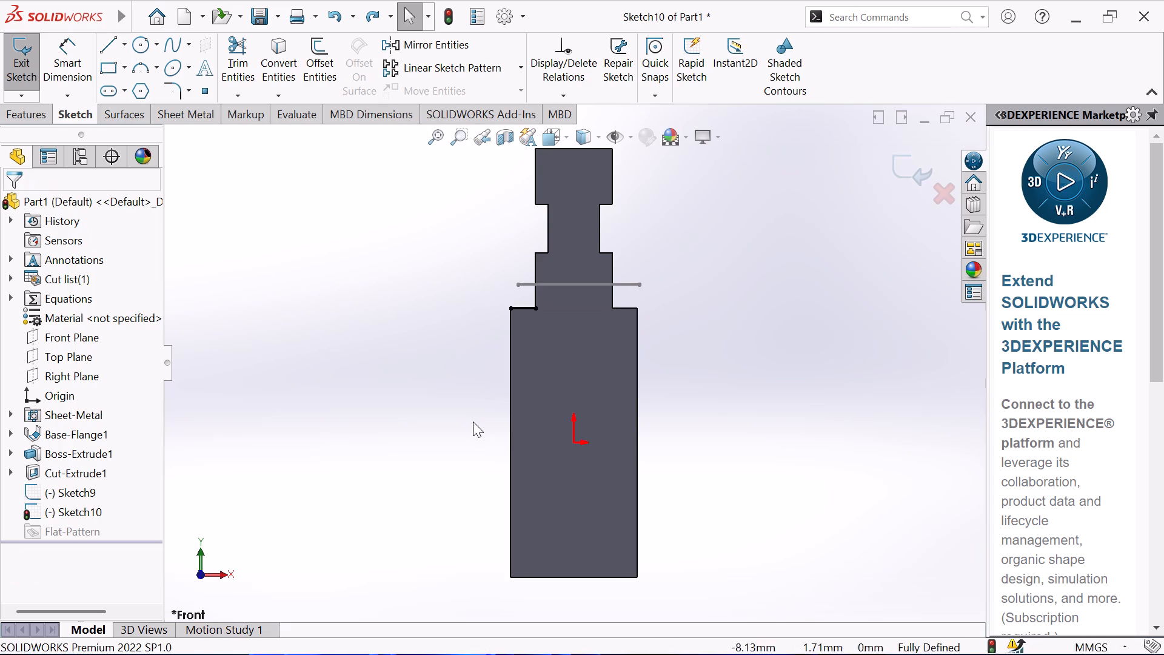
pyautogui.hotkey('ctrl', 'z')
pyautogui.hotkey('ctrl', 'z')
pyautogui.hotkey('ctrl', 'z')
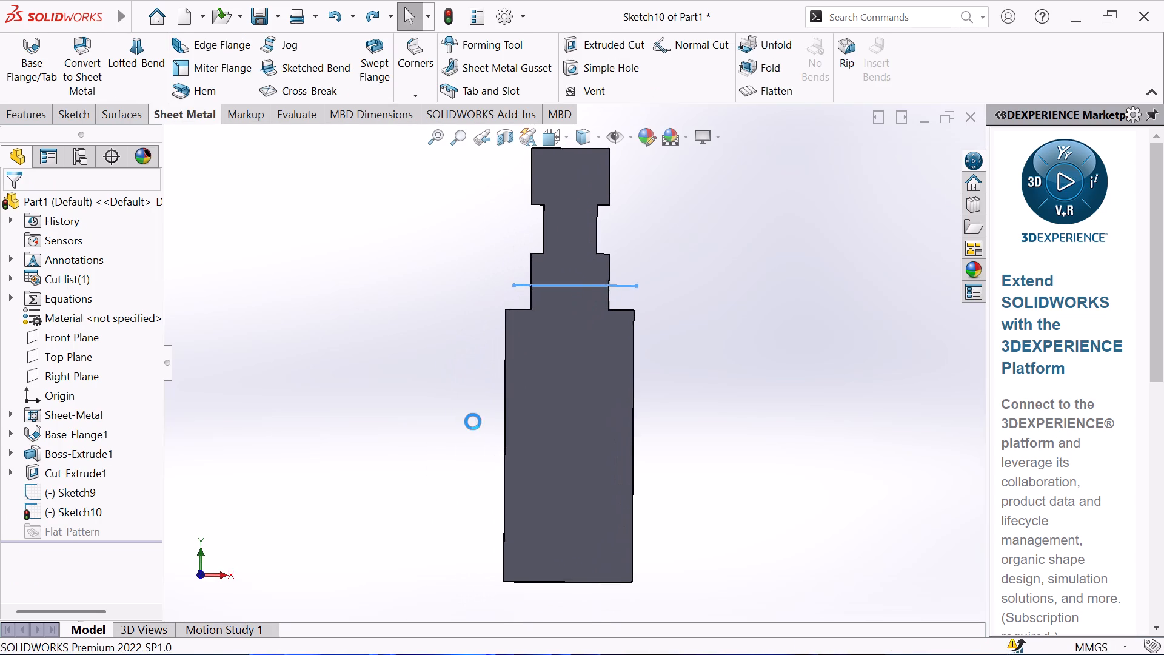
pyautogui.hotkey('ctrl', 'z')
pyautogui.hotkey('ctrl', 'z')
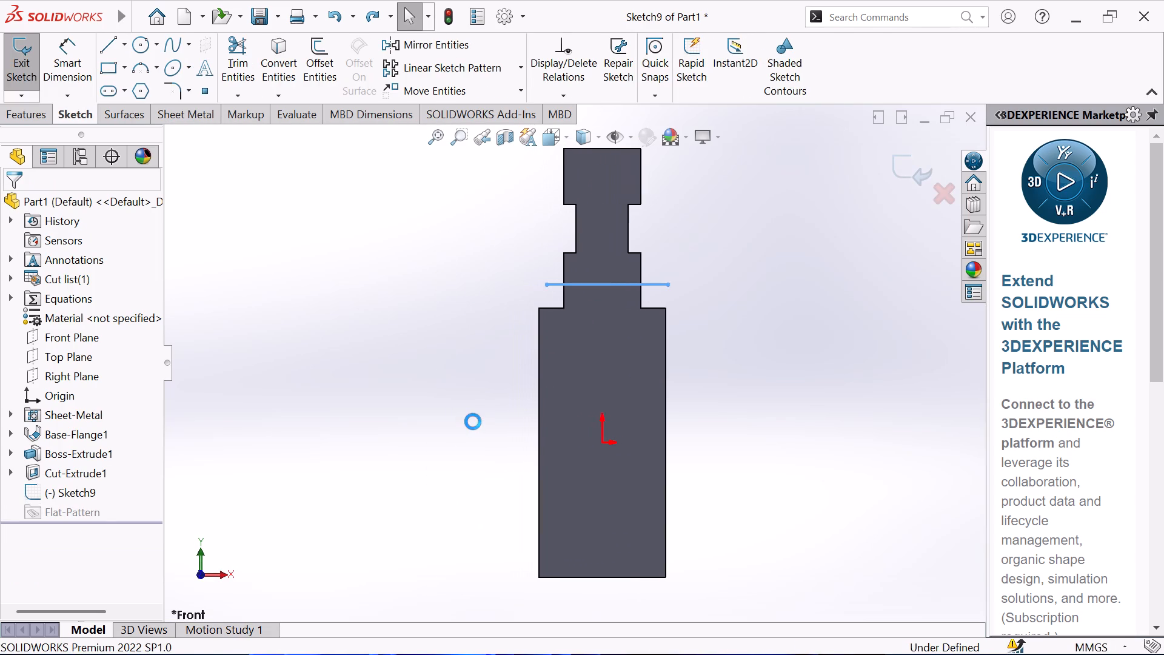
pyautogui.hotkey('ctrl', 'z')
pyautogui.hotkey('ctrl', 'z')
pyautogui.hotkey('ctrl', 'z')
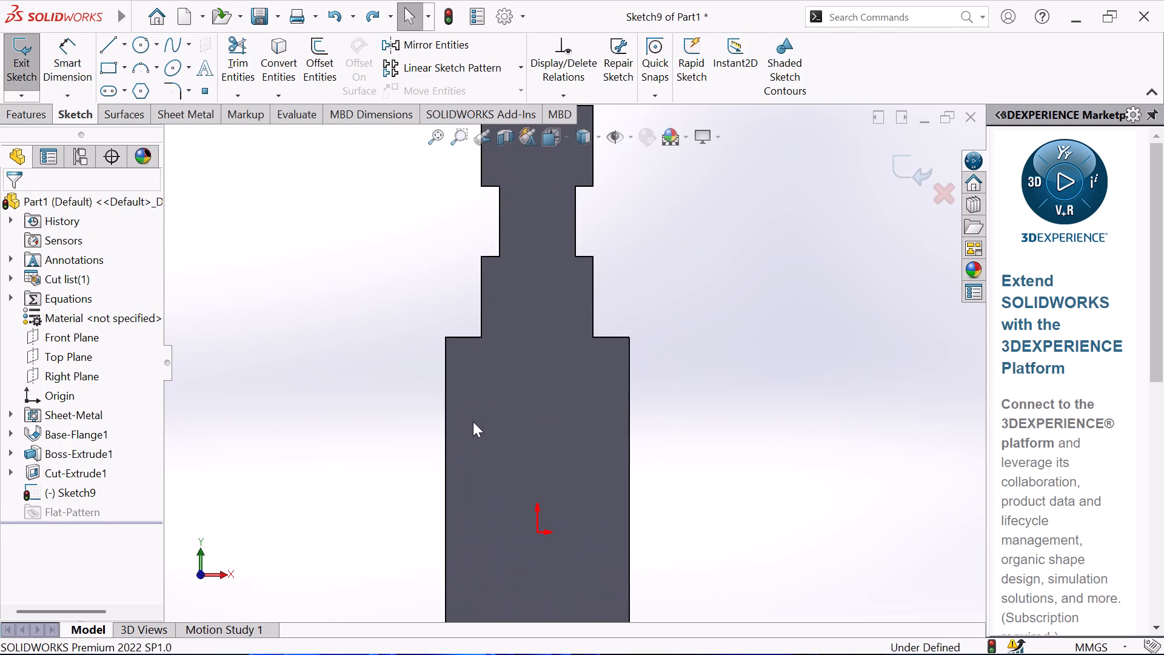
pyautogui.scroll(2, 509, 377)
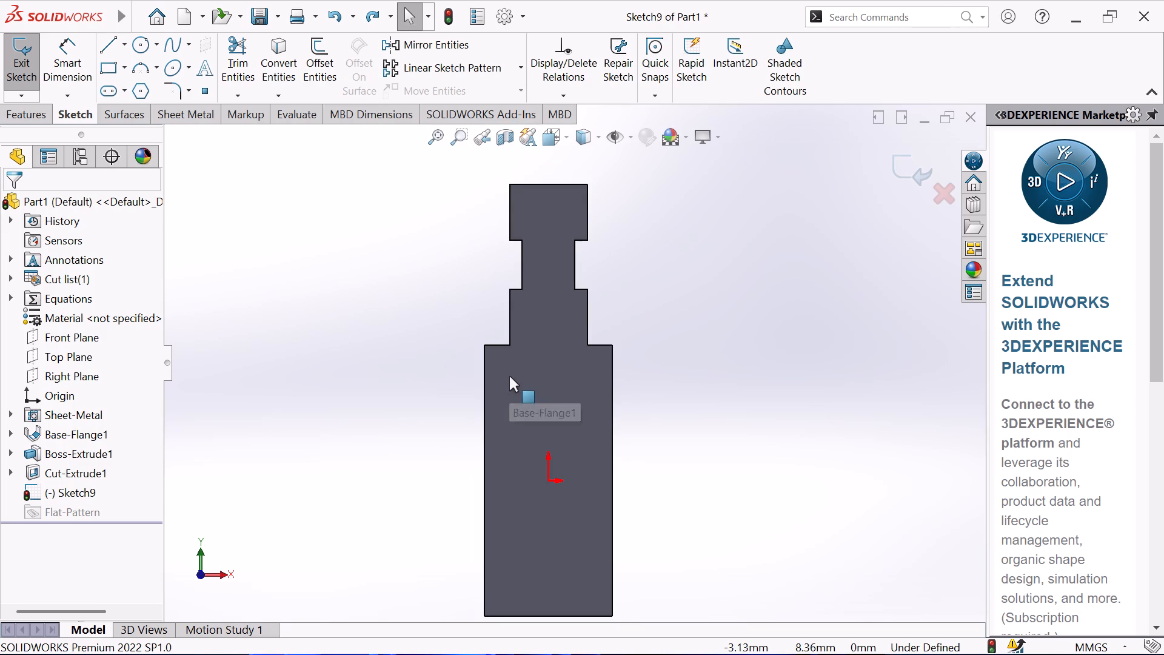
pyautogui.hotkey('ctrl', 'z')
pyautogui.hotkey('ctrl', 'z')
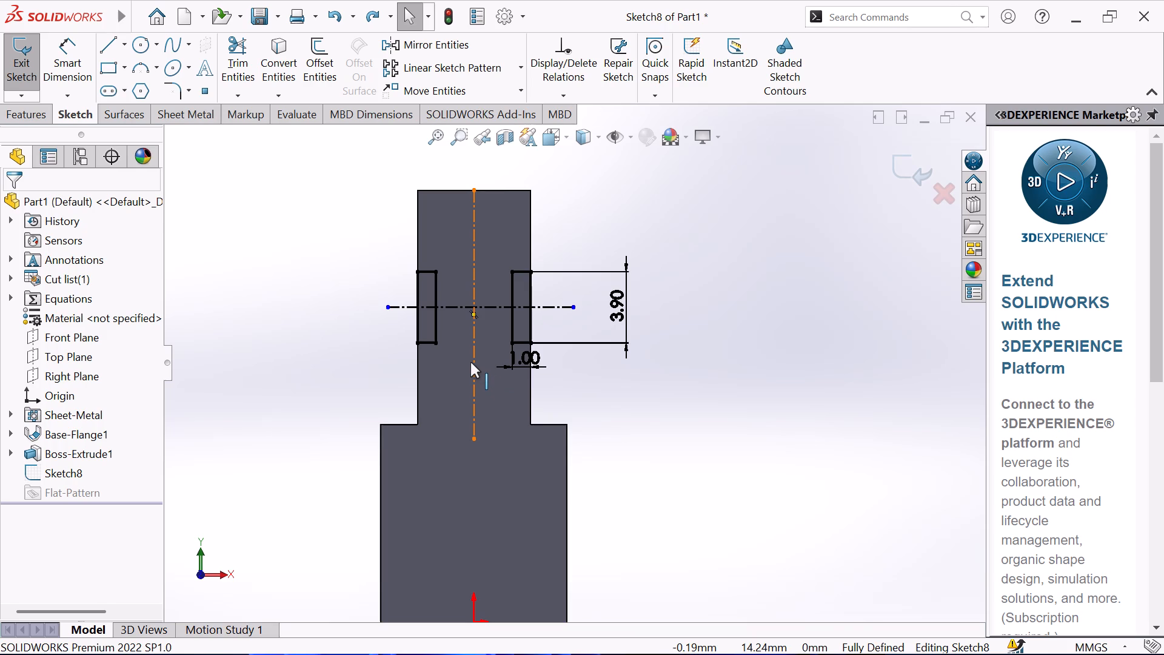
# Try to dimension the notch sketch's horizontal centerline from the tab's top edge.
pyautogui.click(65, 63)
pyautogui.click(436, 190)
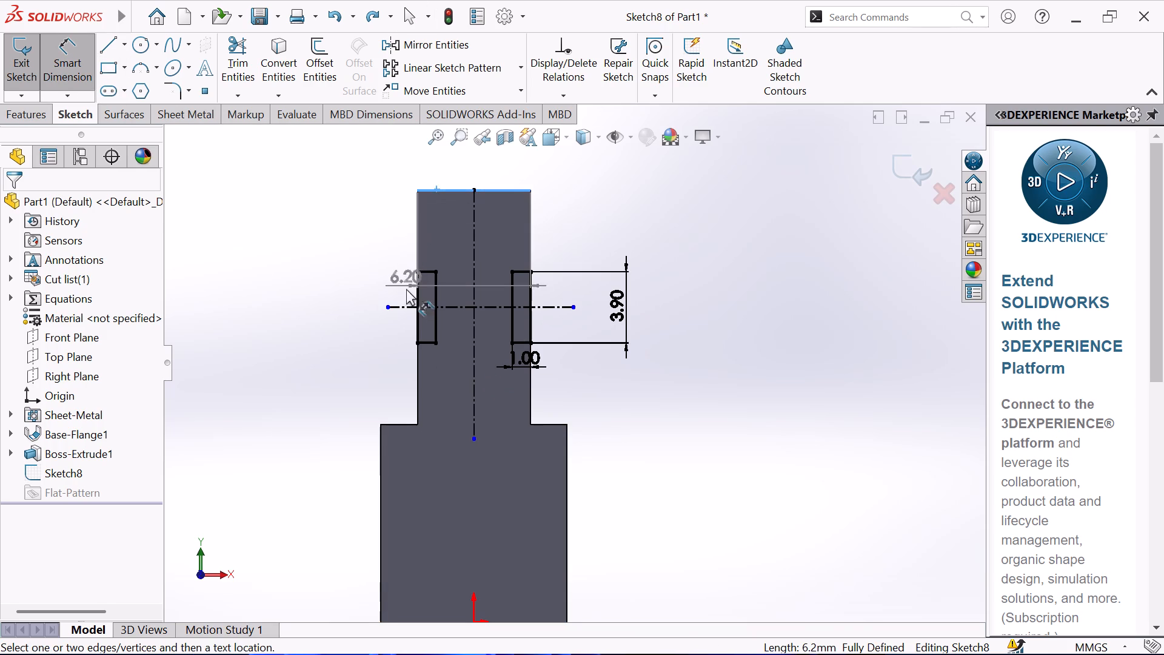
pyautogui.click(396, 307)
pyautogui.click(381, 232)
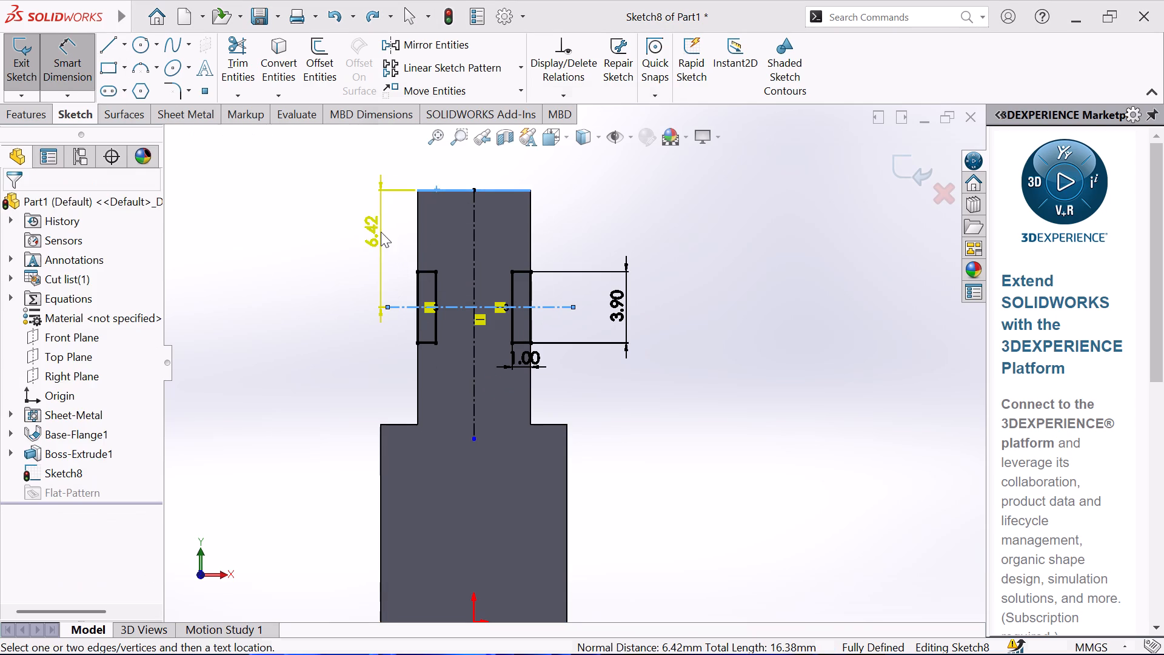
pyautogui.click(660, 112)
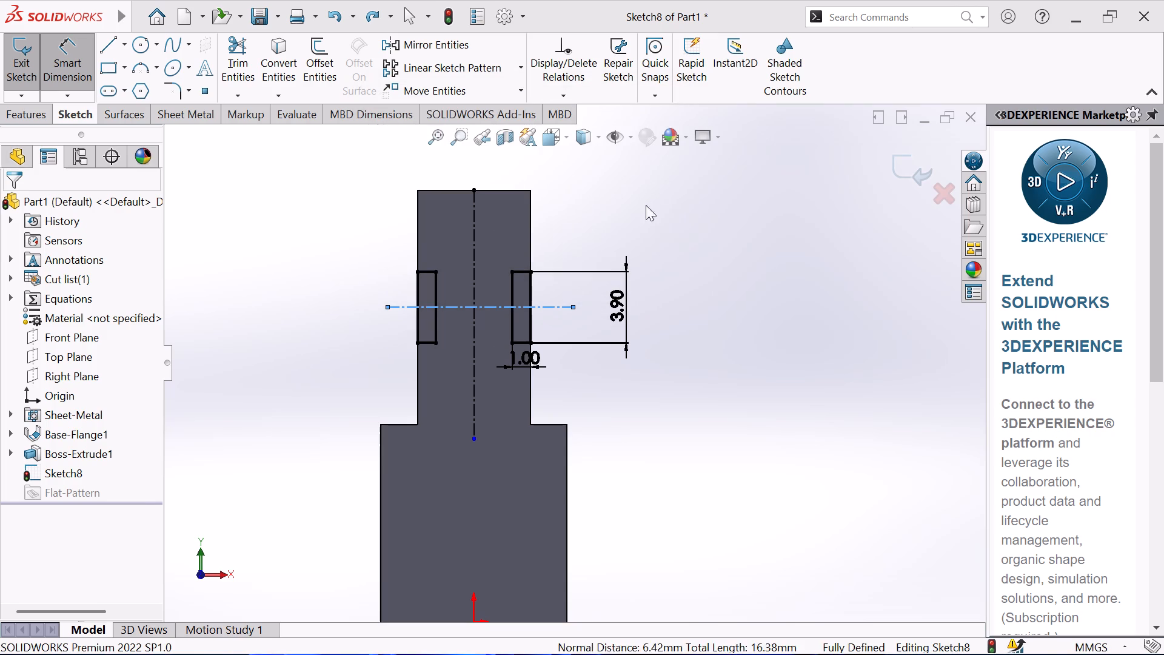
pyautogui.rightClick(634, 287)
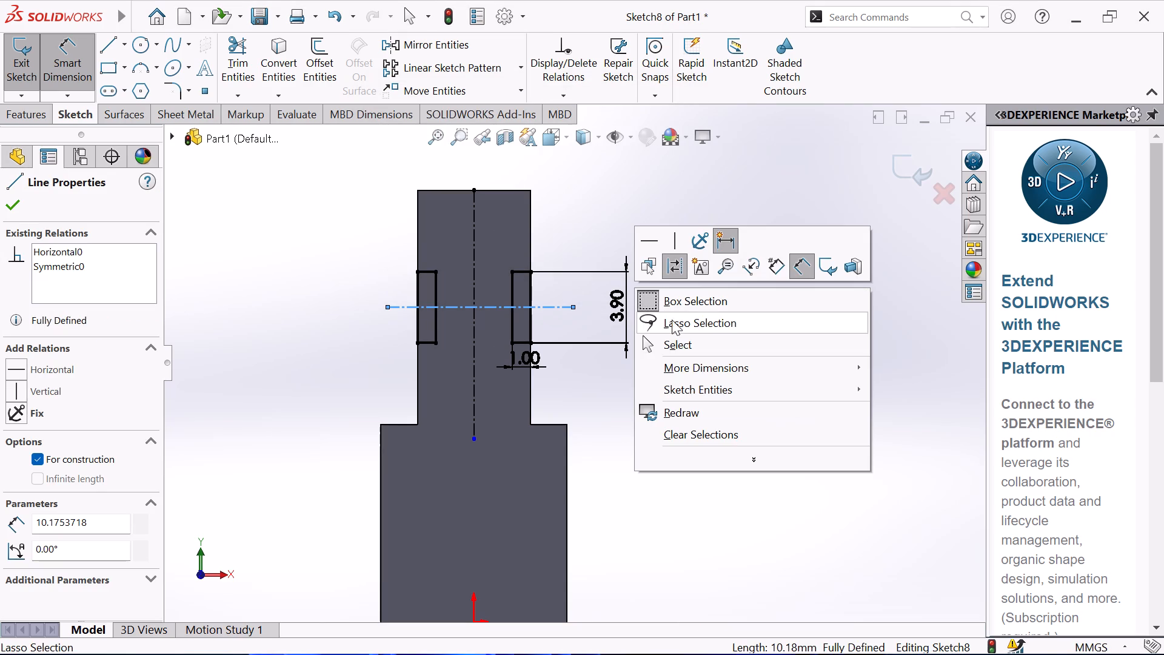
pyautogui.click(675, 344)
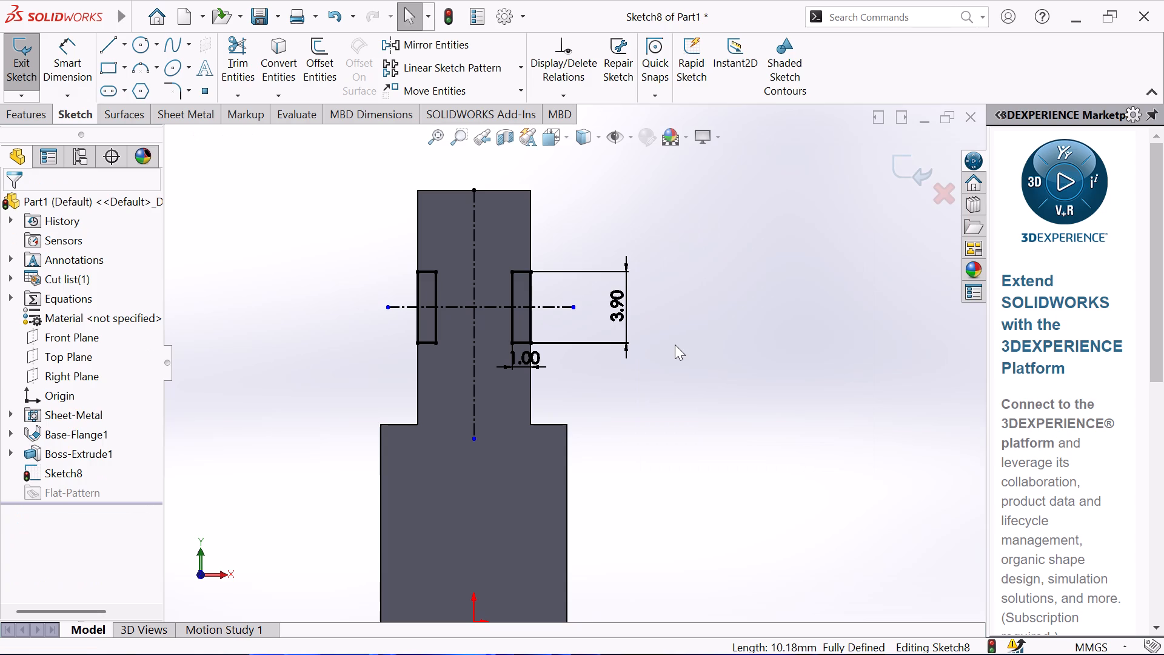
# Delete the horizontal construction centerline running through the two notch rectangles.
pyautogui.click(487, 309)
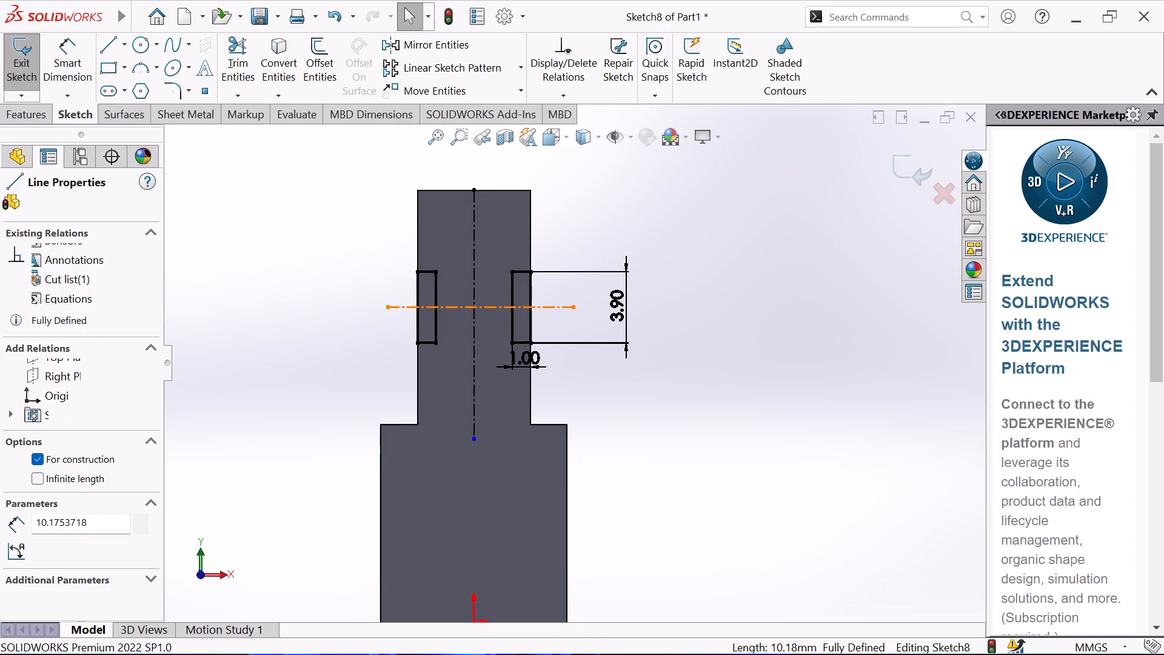
pyautogui.press('Delete')
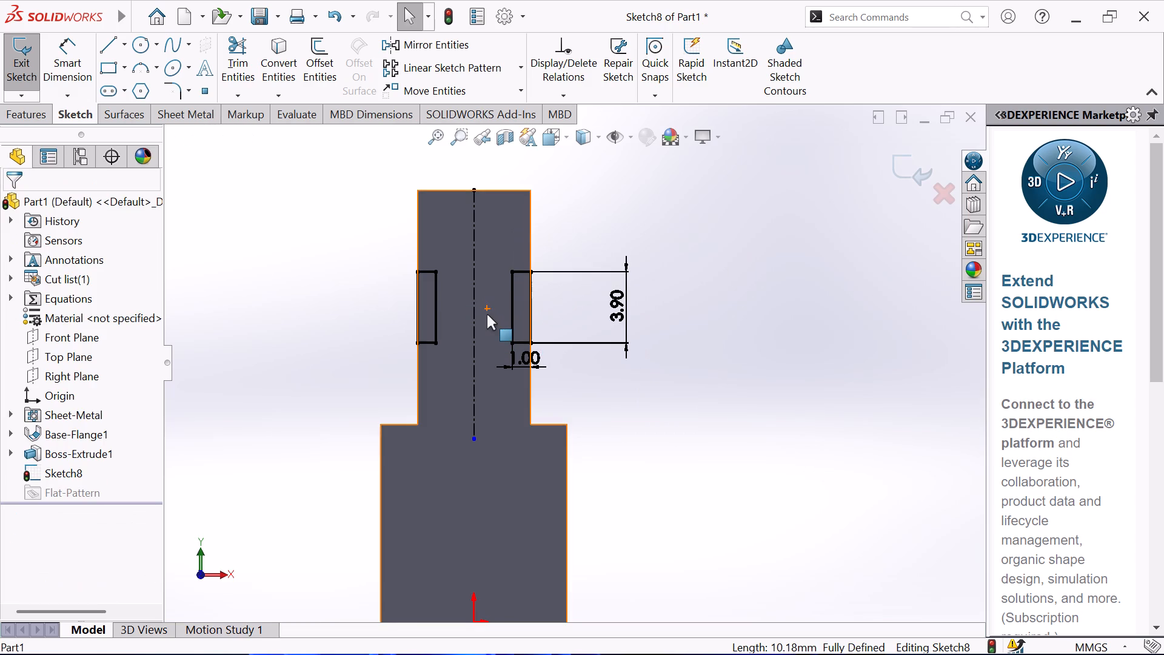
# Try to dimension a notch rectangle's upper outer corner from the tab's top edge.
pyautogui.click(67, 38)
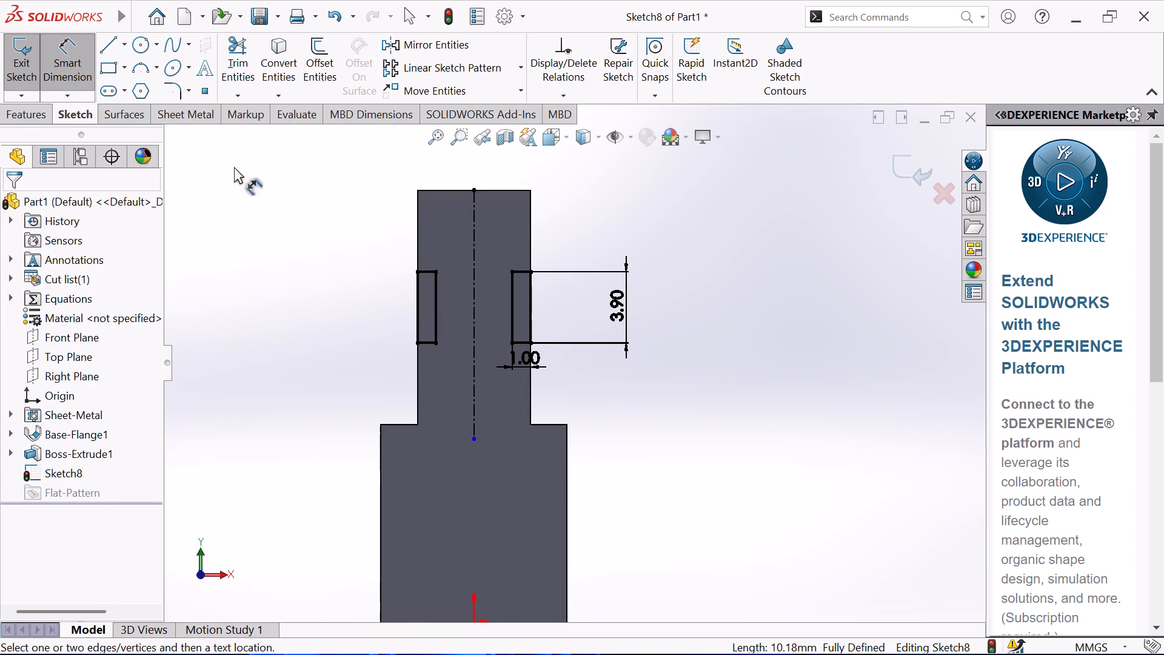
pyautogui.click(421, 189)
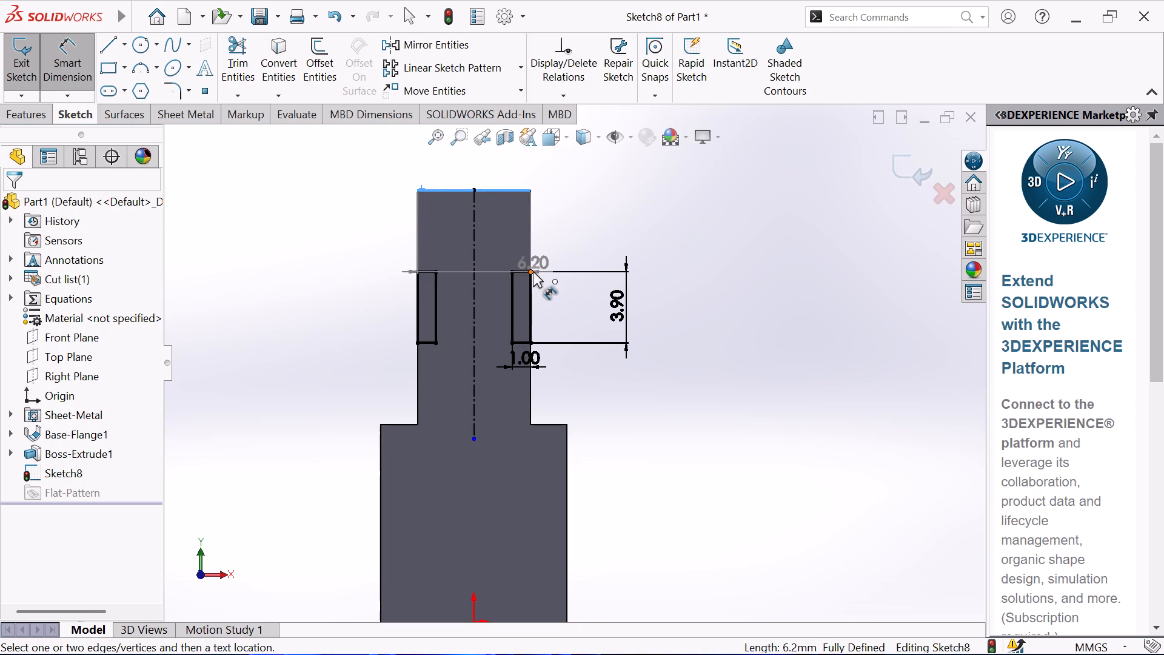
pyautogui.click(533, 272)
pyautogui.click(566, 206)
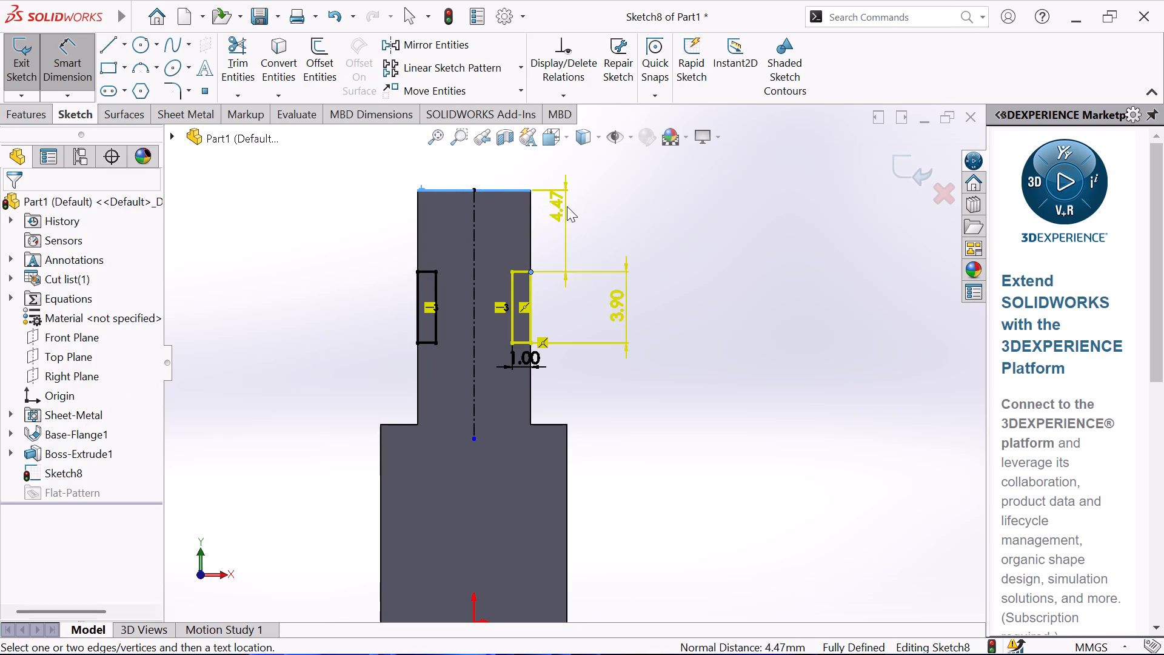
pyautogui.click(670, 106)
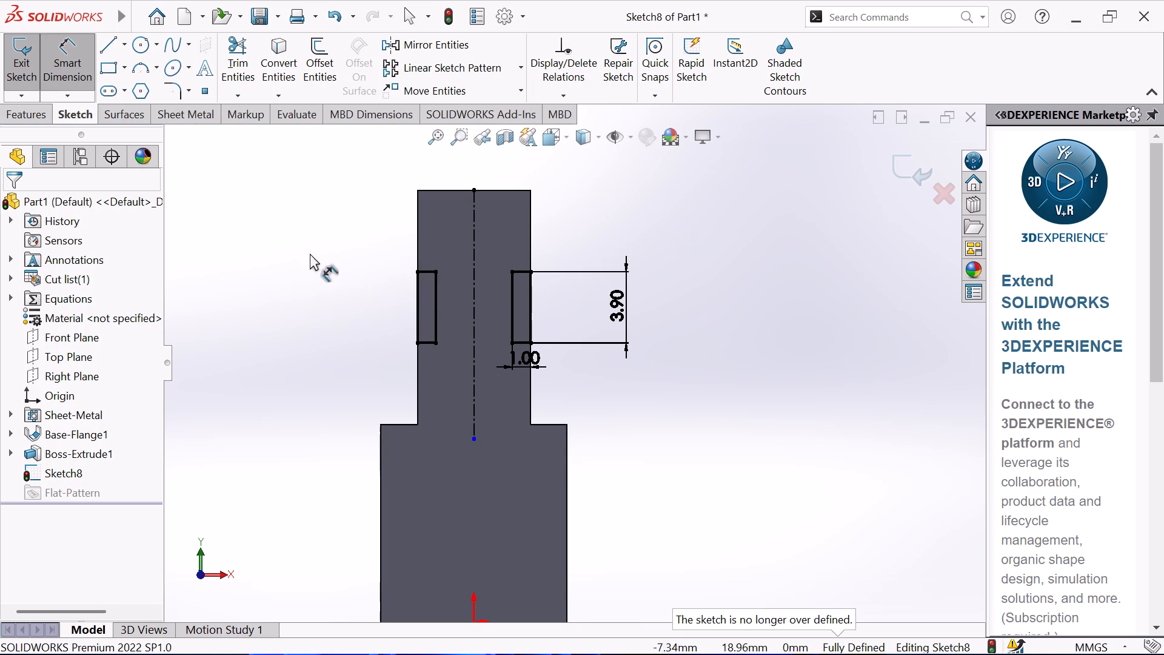
# Delete both notch rectangles and their associated dimensions from the sketch.
pyautogui.moveTo(313, 237); pyautogui.dragTo(691, 307)
pyautogui.rightClick(331, 259)
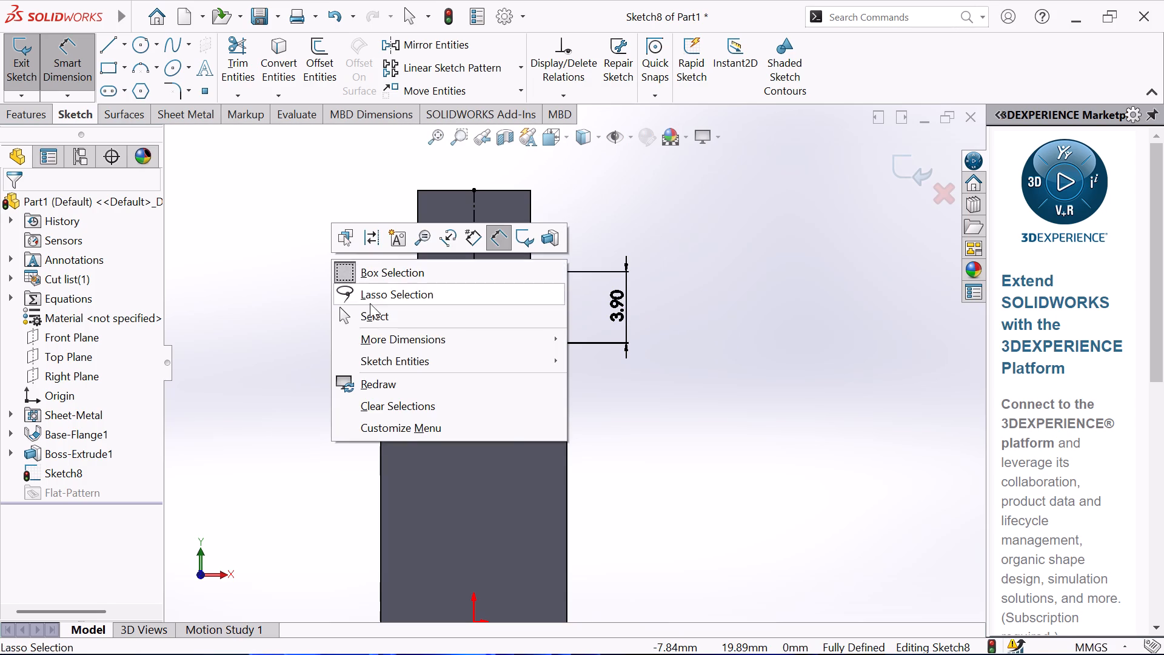
pyautogui.click(369, 318)
pyautogui.moveTo(299, 188); pyautogui.dragTo(681, 360)
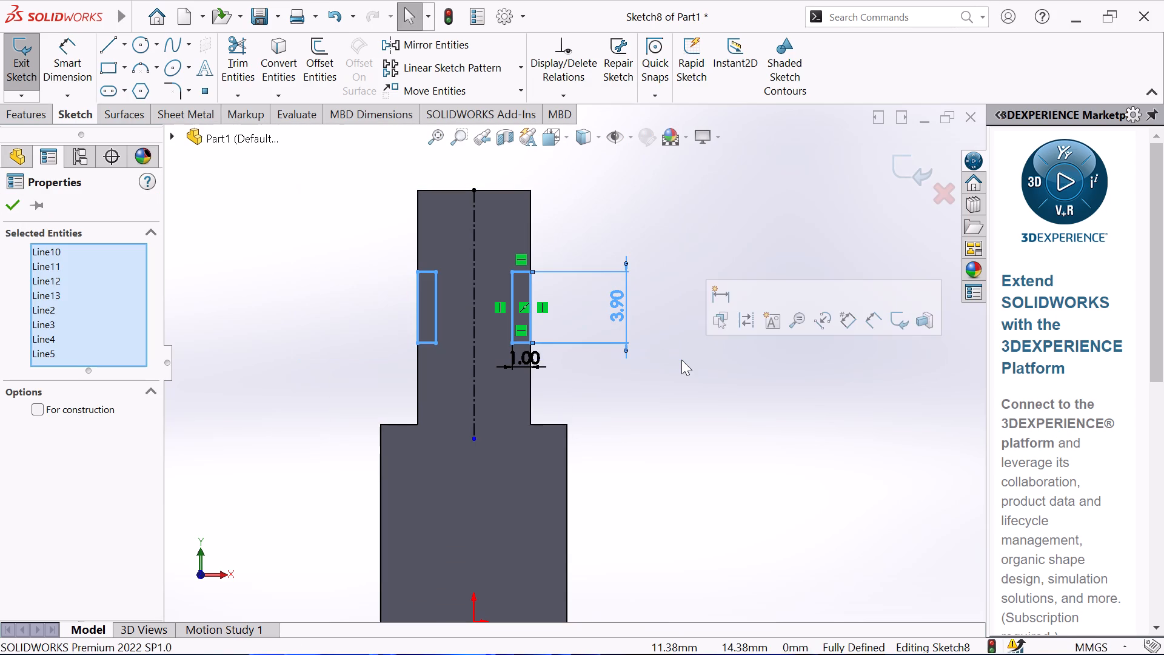
pyautogui.press('Delete')
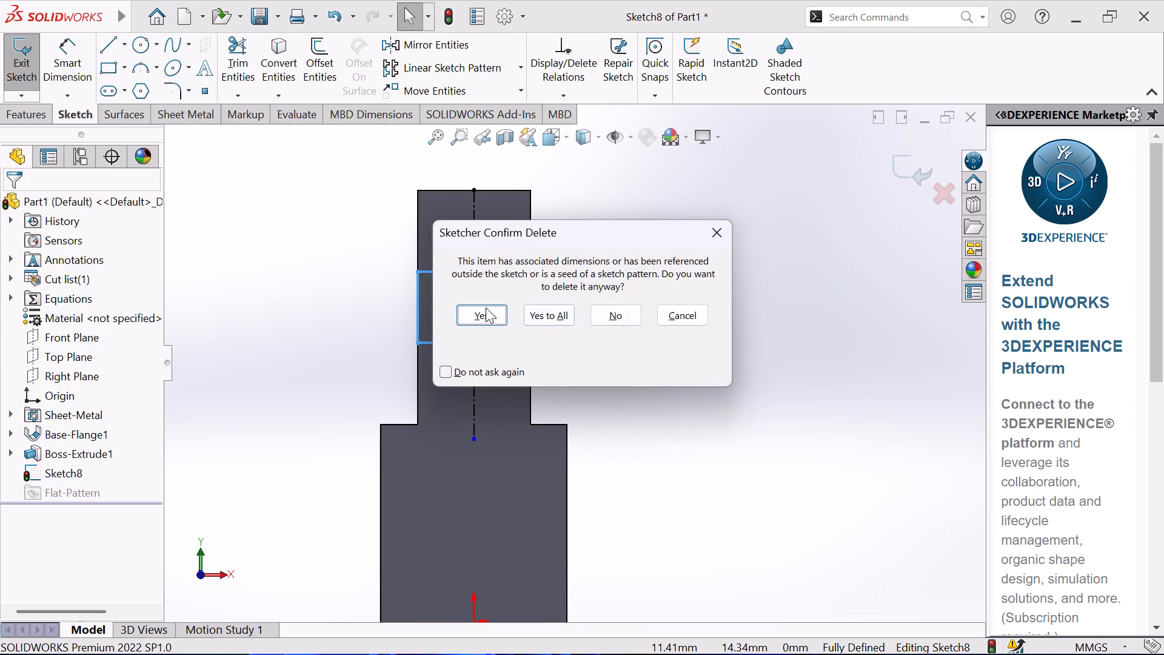
pyautogui.click(483, 307)
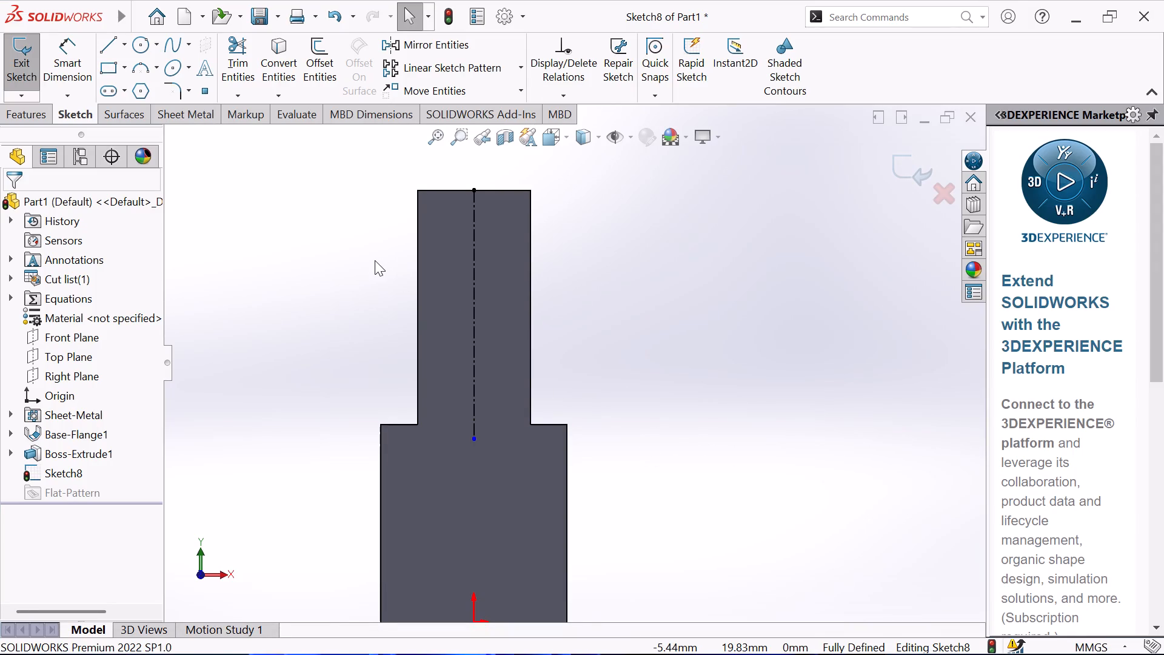
# Sketch a corner rectangle about 1.48 mm wide and 5.09 mm high inside the tab, starting on its left edge.
pyautogui.click(111, 67)
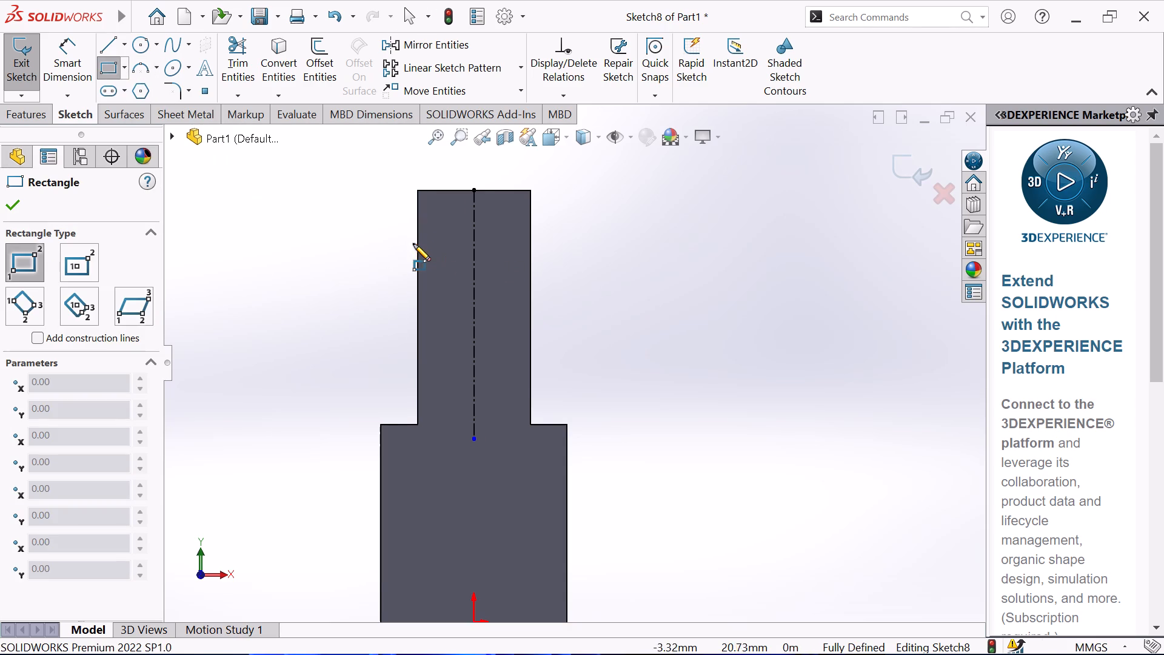
pyautogui.click(417, 246)
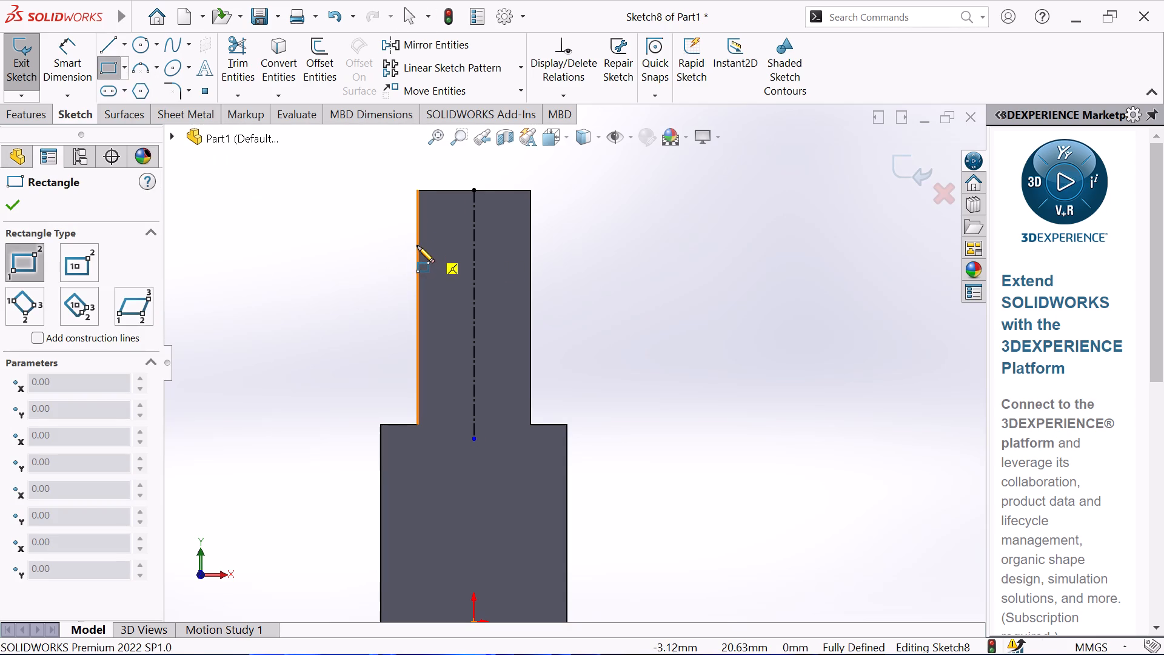
pyautogui.click(444, 338)
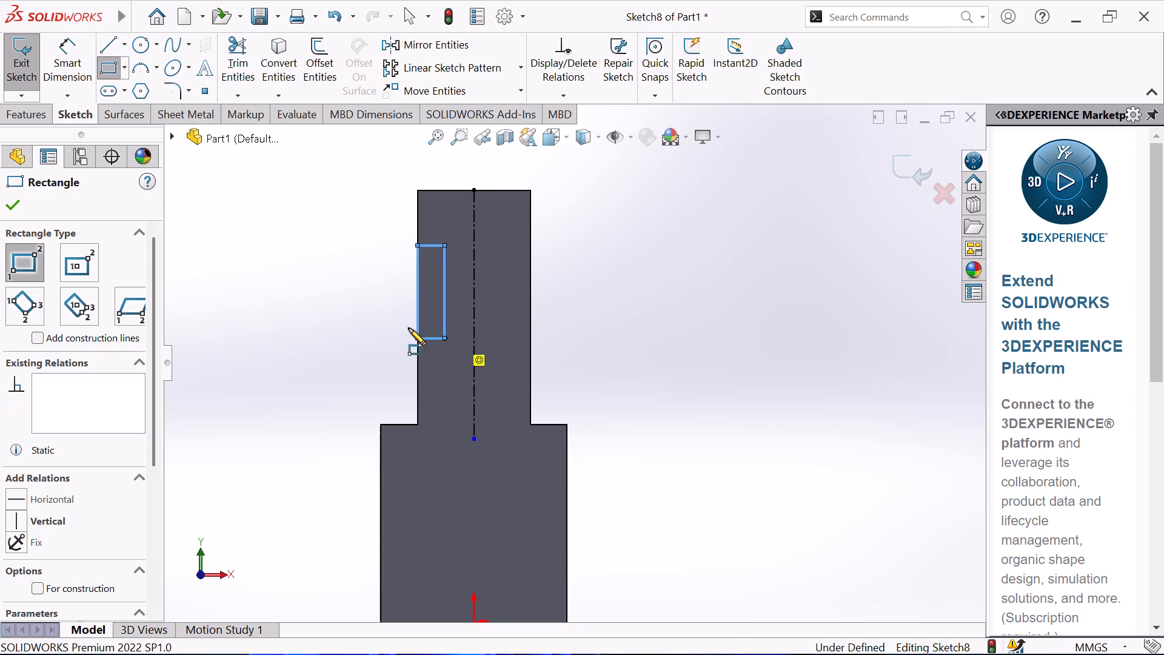
pyautogui.rightClick(327, 313)
pyautogui.click(366, 326)
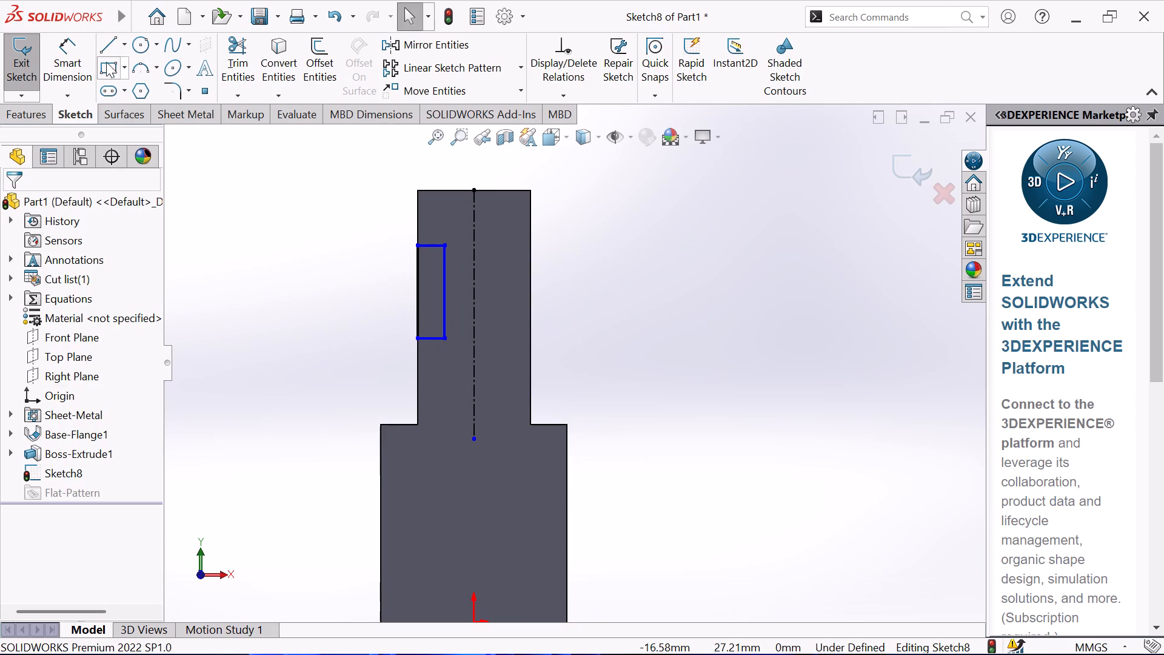
# Dimension the new notch rectangle to 3.90 mm high and 1 mm wide.
pyautogui.click(75, 67)
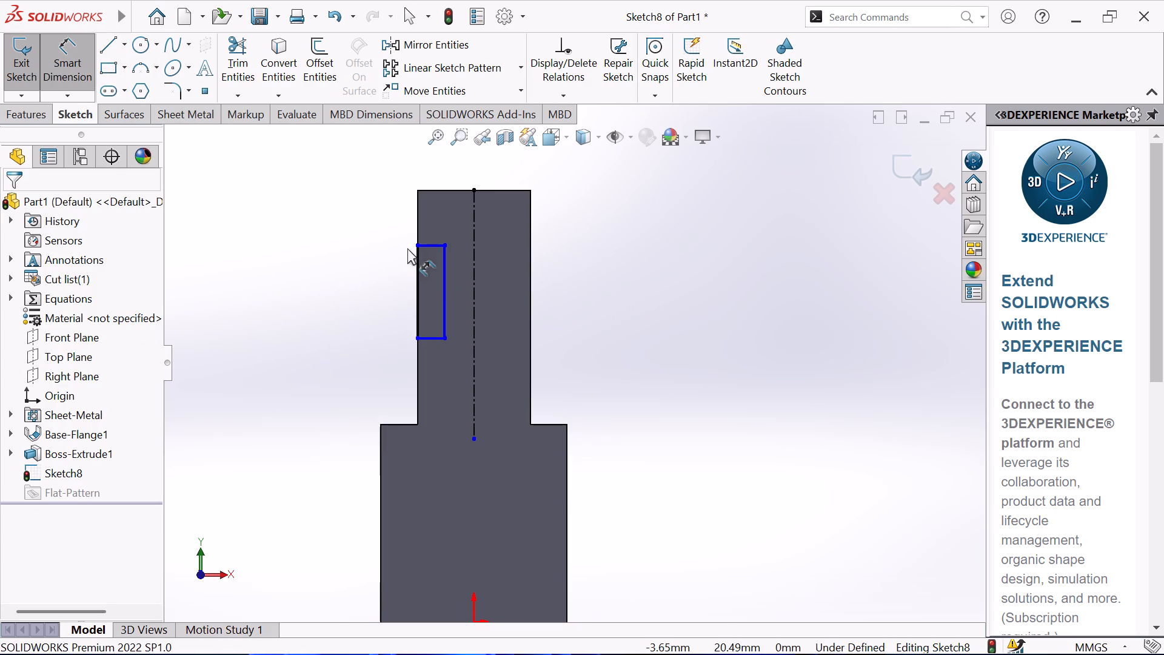
pyautogui.click(421, 246)
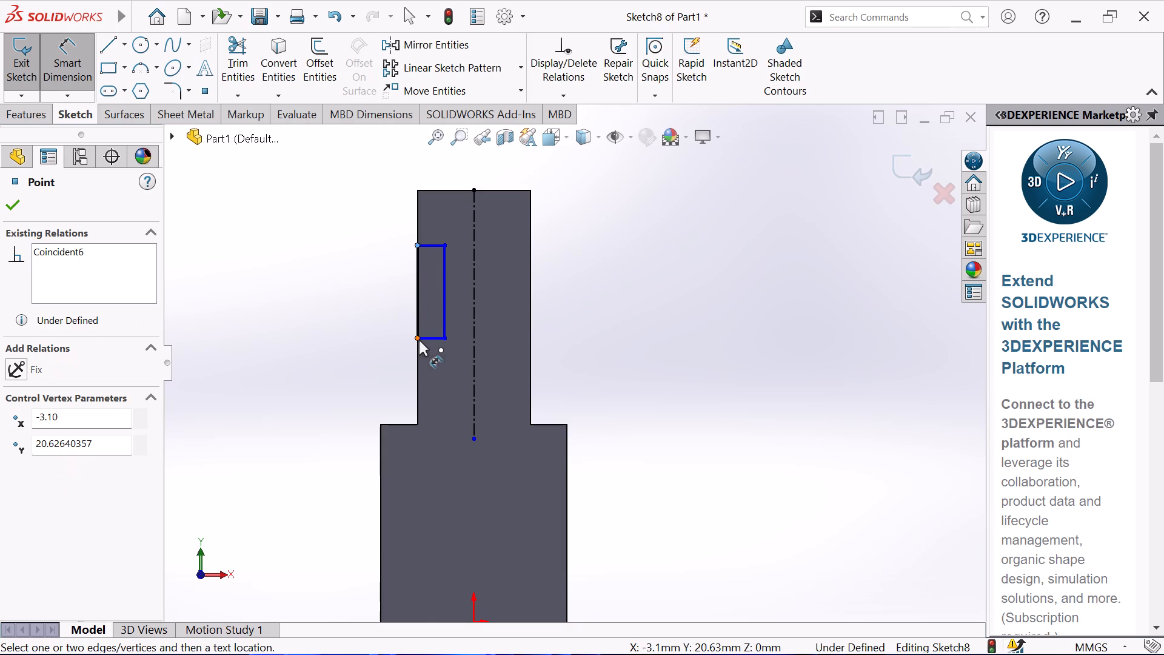
pyautogui.click(418, 340)
pyautogui.click(400, 290)
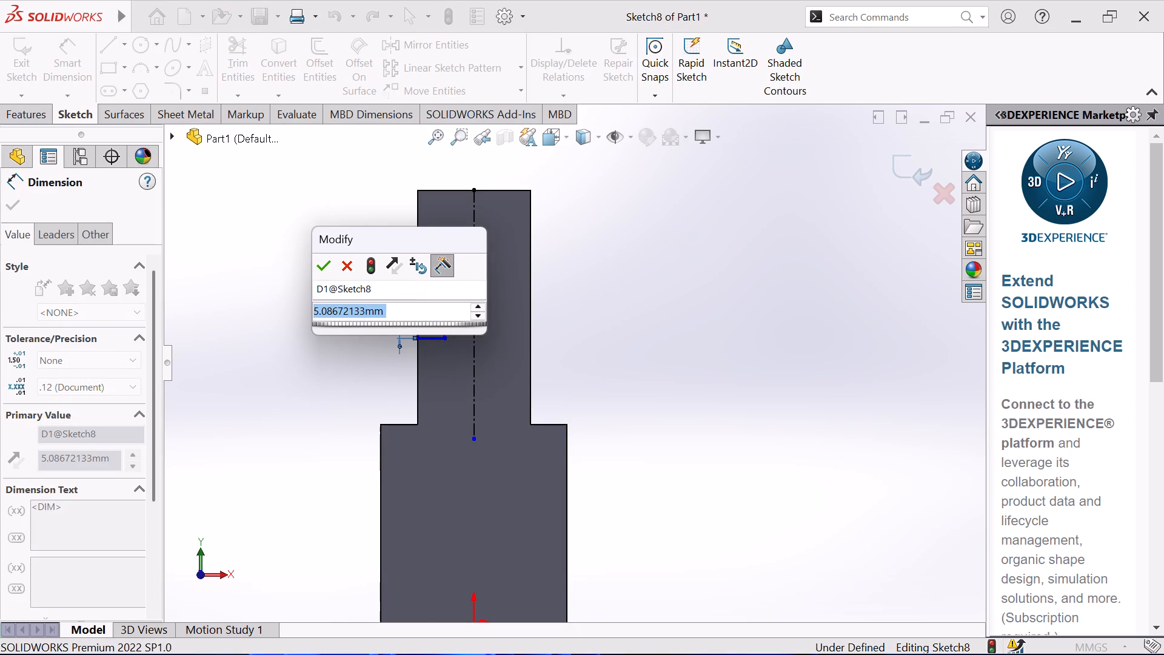
pyautogui.press('3')
pyautogui.press('.')
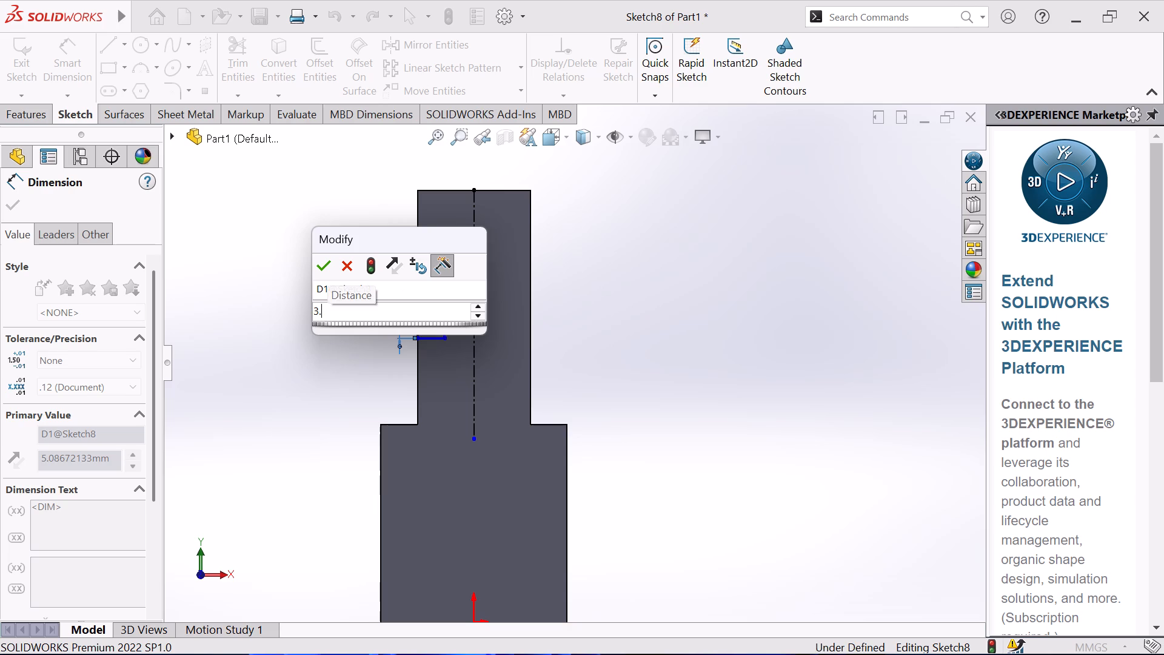
pyautogui.write('90')
pyautogui.press('Return')
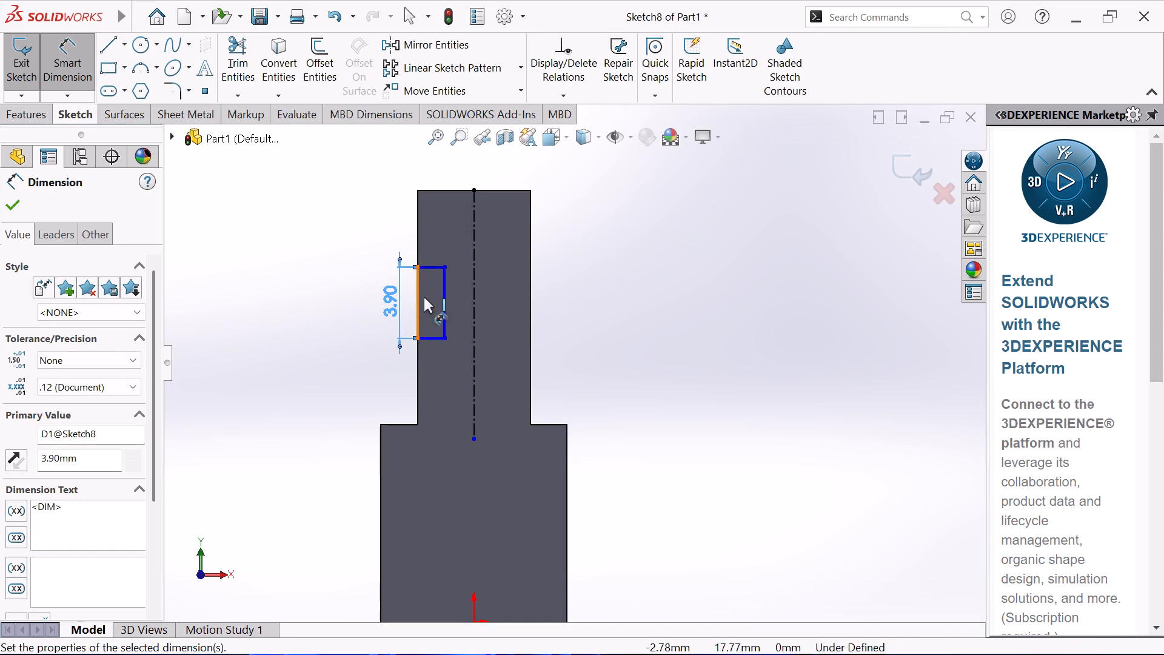
pyautogui.click(434, 268)
pyautogui.click(439, 248)
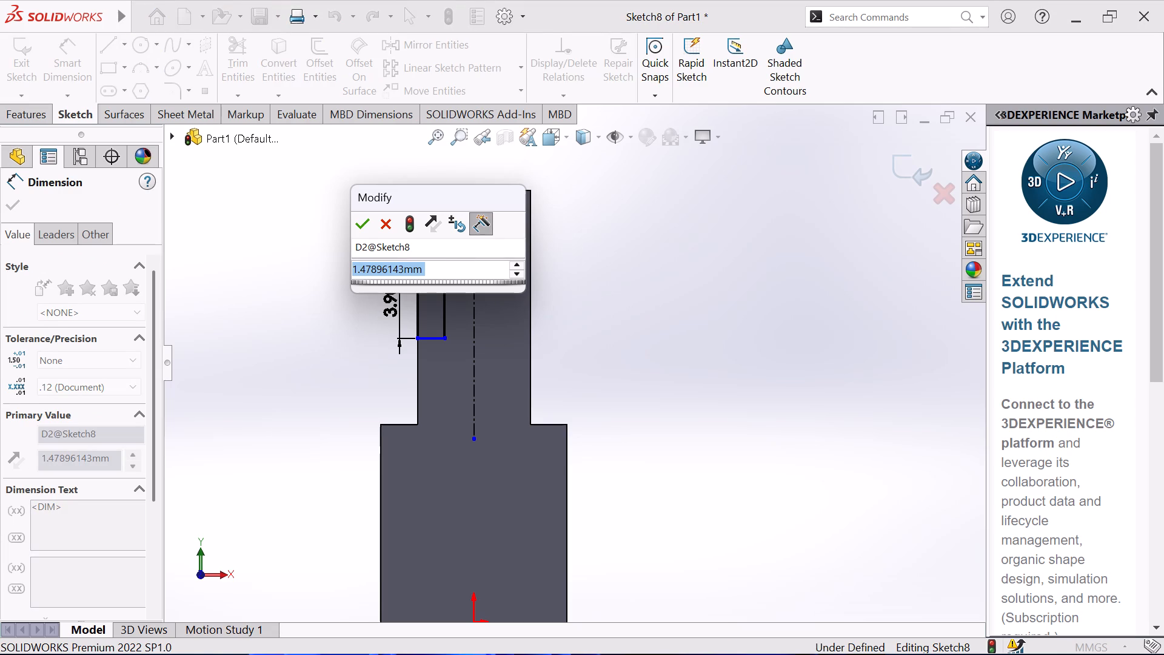
pyautogui.press('1')
pyautogui.press('Return')
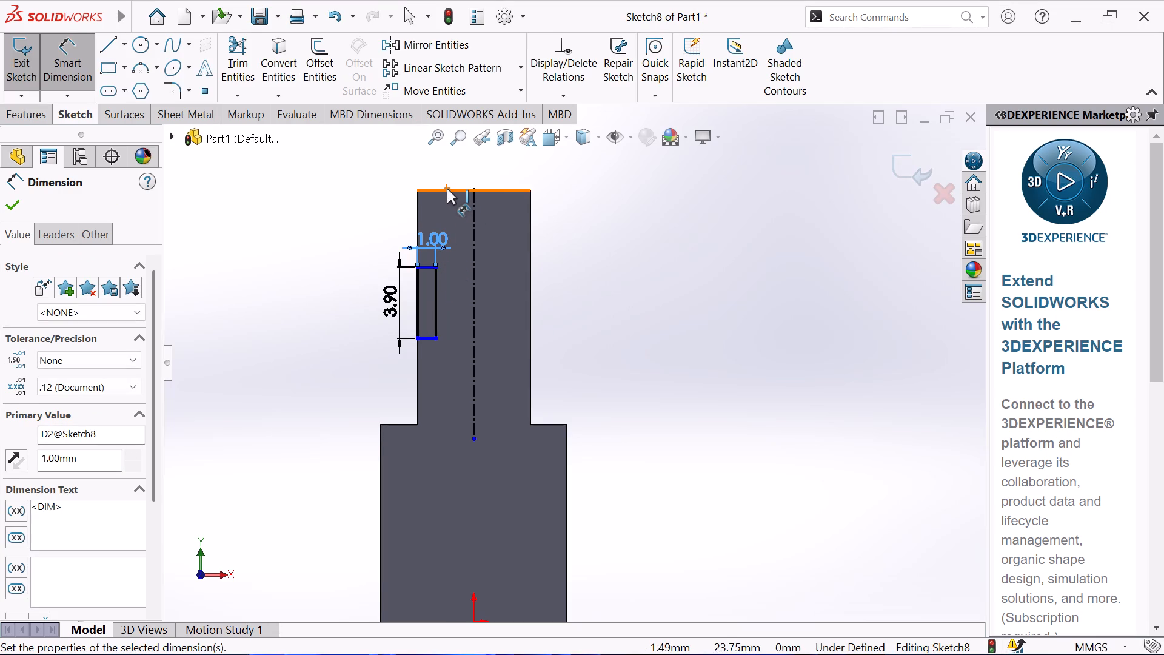
# Dimension the notch rectangle's upper outer corner 3 mm from the tab's top edge.
pyautogui.click(447, 189)
pyautogui.click(416, 269)
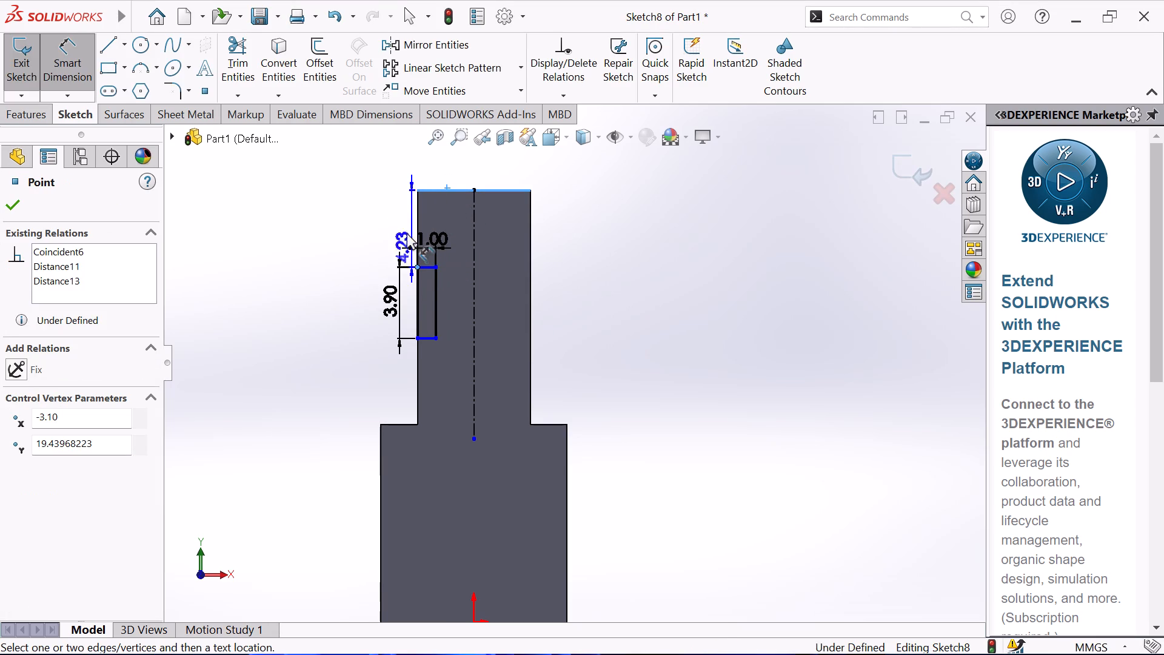
pyautogui.click(400, 221)
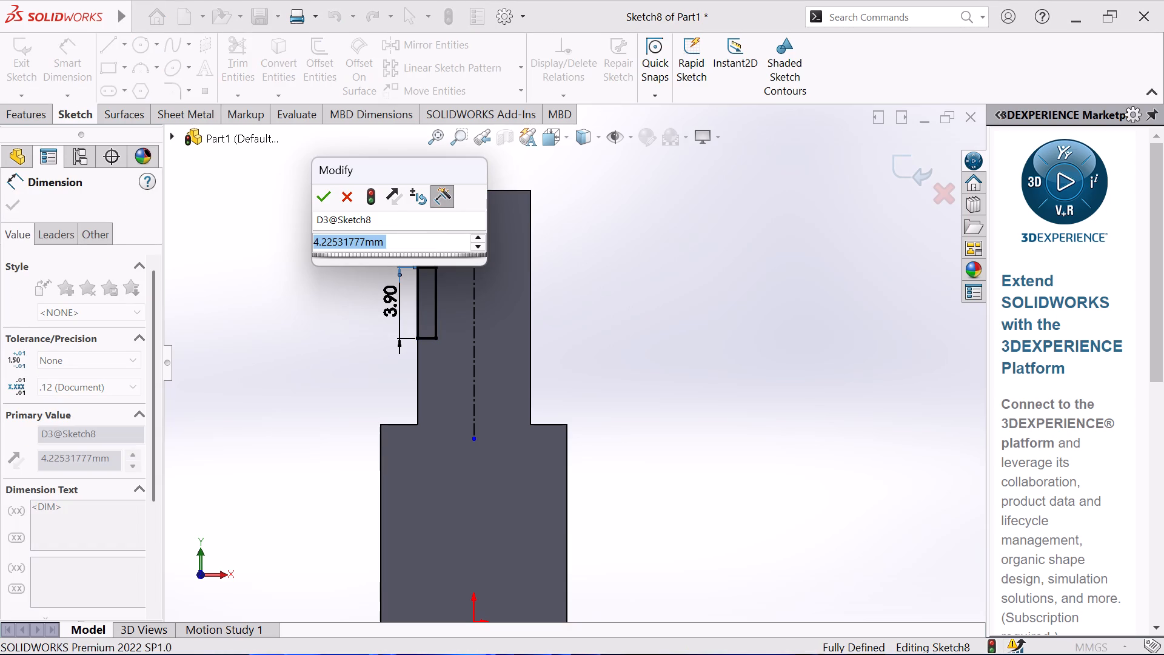
pyautogui.press('3')
pyautogui.press('Return')
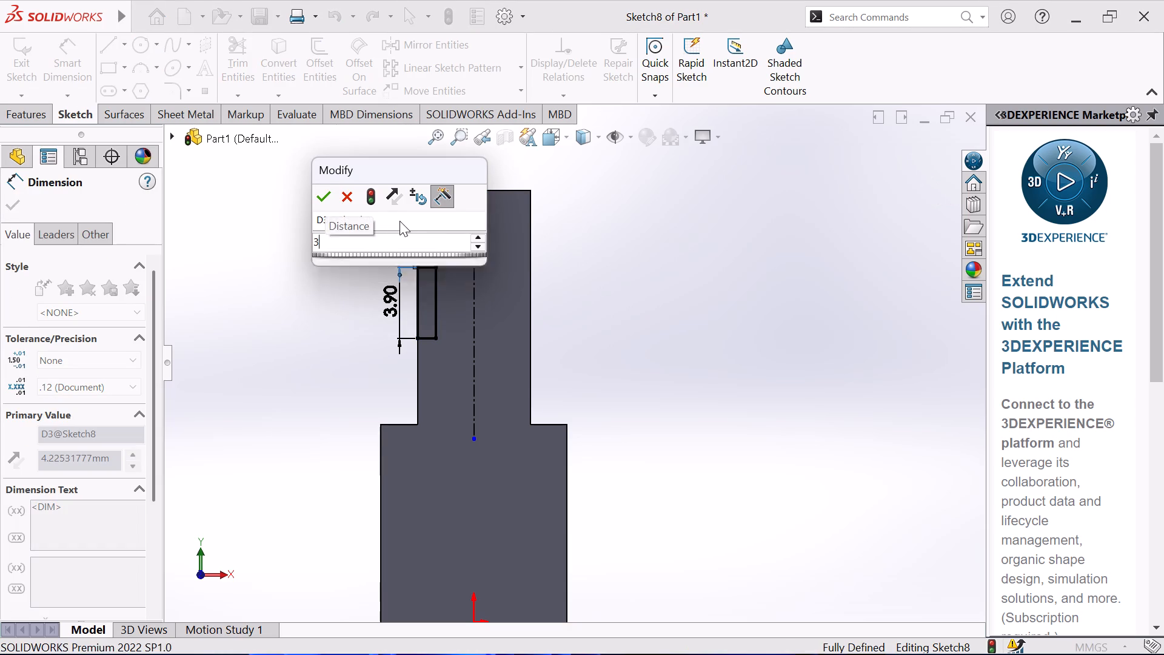
pyautogui.rightClick(344, 258)
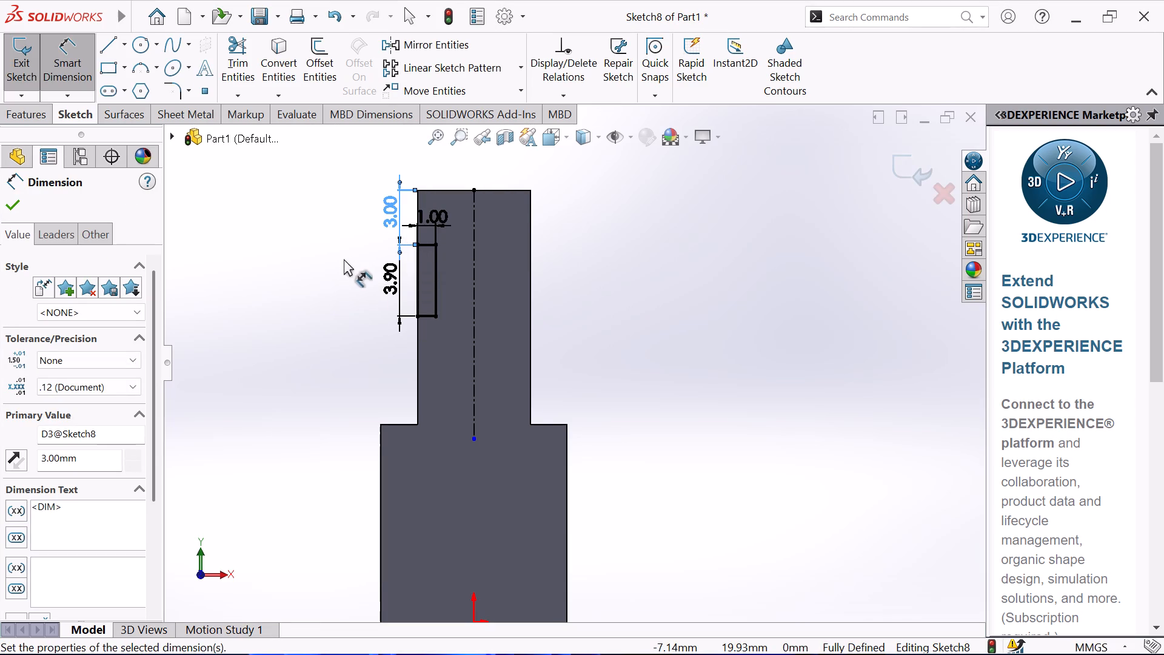
pyautogui.click(403, 323)
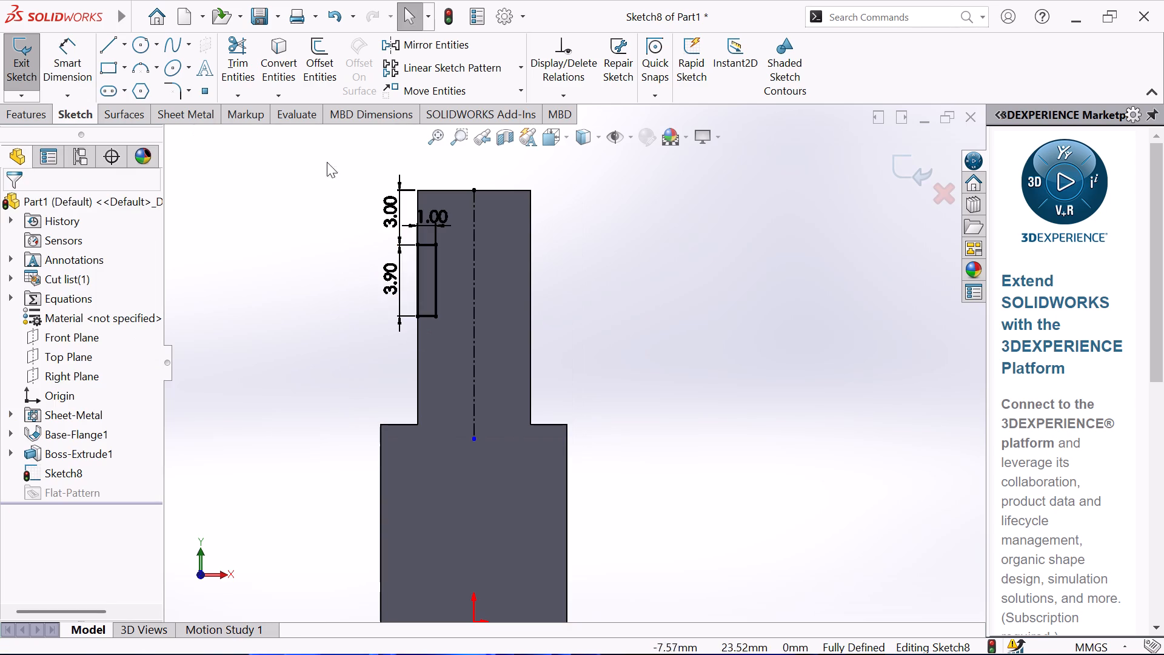
# Mirror the four notch rectangle lines about the tab's vertical centerline, keeping the original as a copy.
pyautogui.click(424, 39)
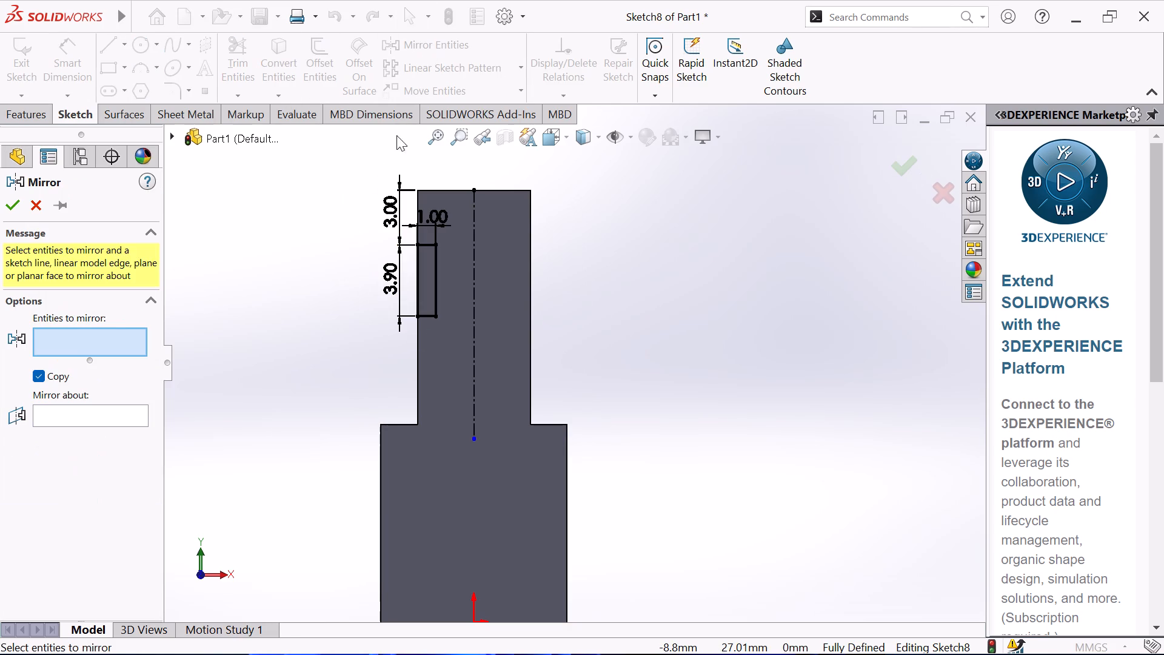
pyautogui.click(438, 288)
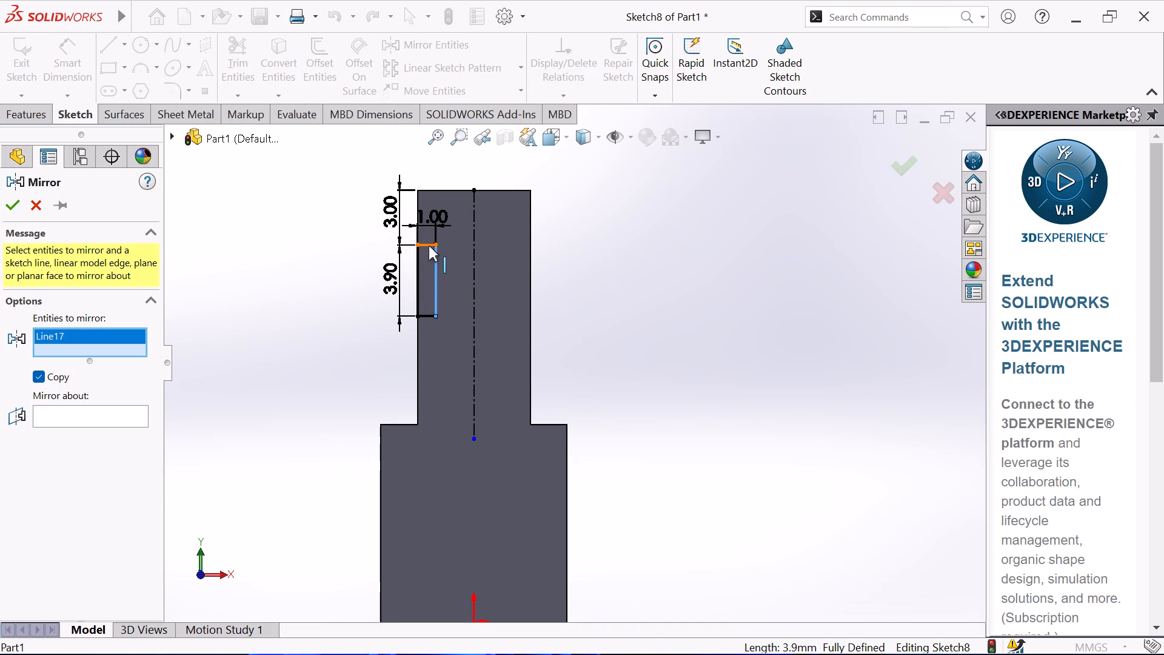
pyautogui.click(429, 246)
pyautogui.click(419, 261)
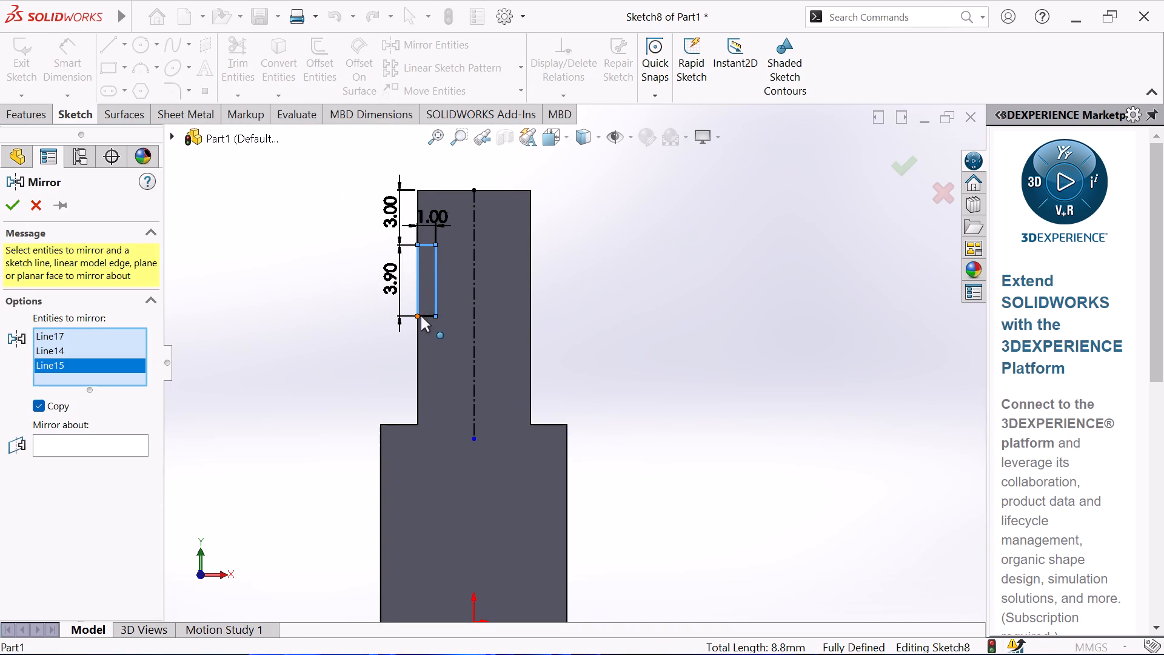
pyautogui.click(423, 316)
pyautogui.click(85, 455)
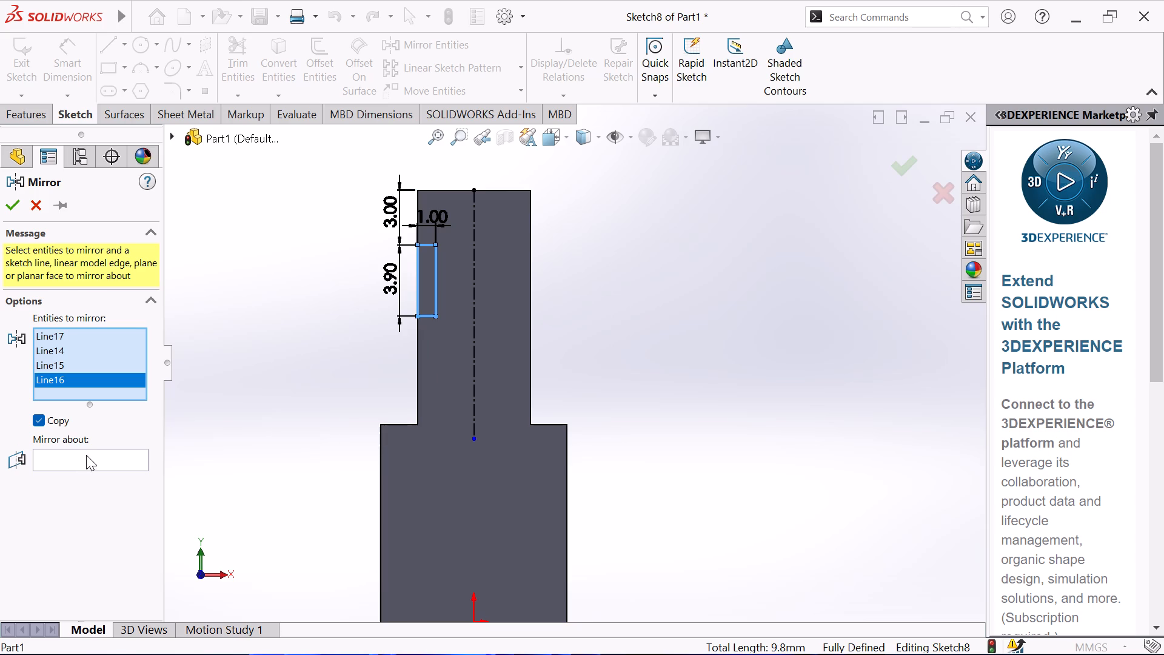
pyautogui.click(474, 295)
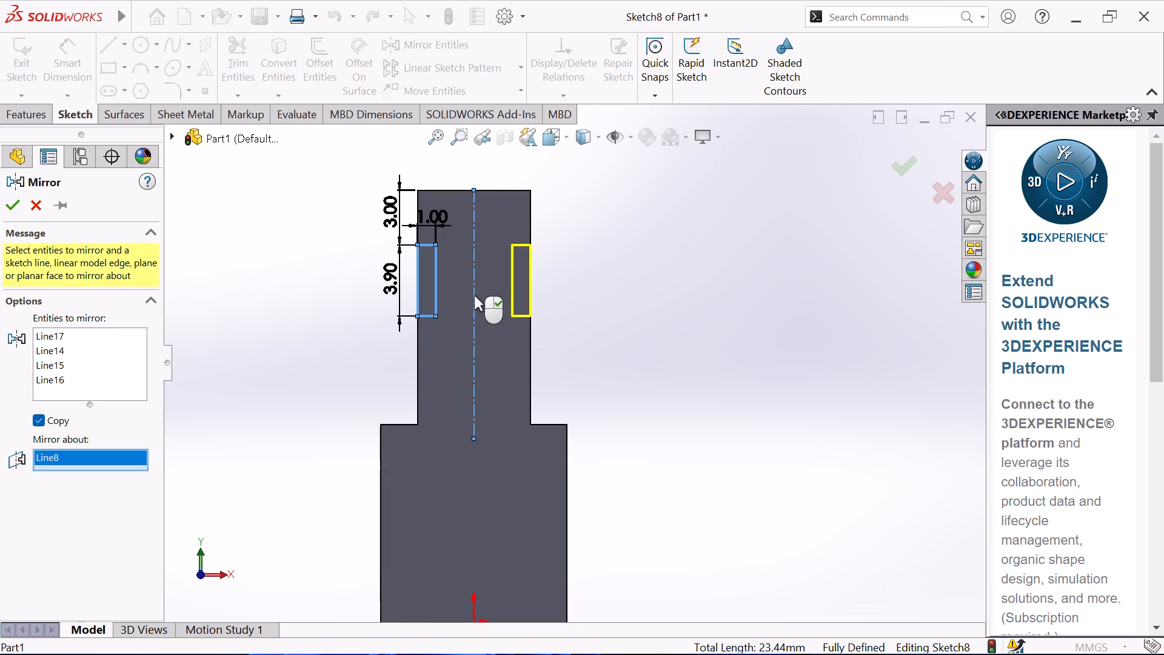
pyautogui.click(12, 212)
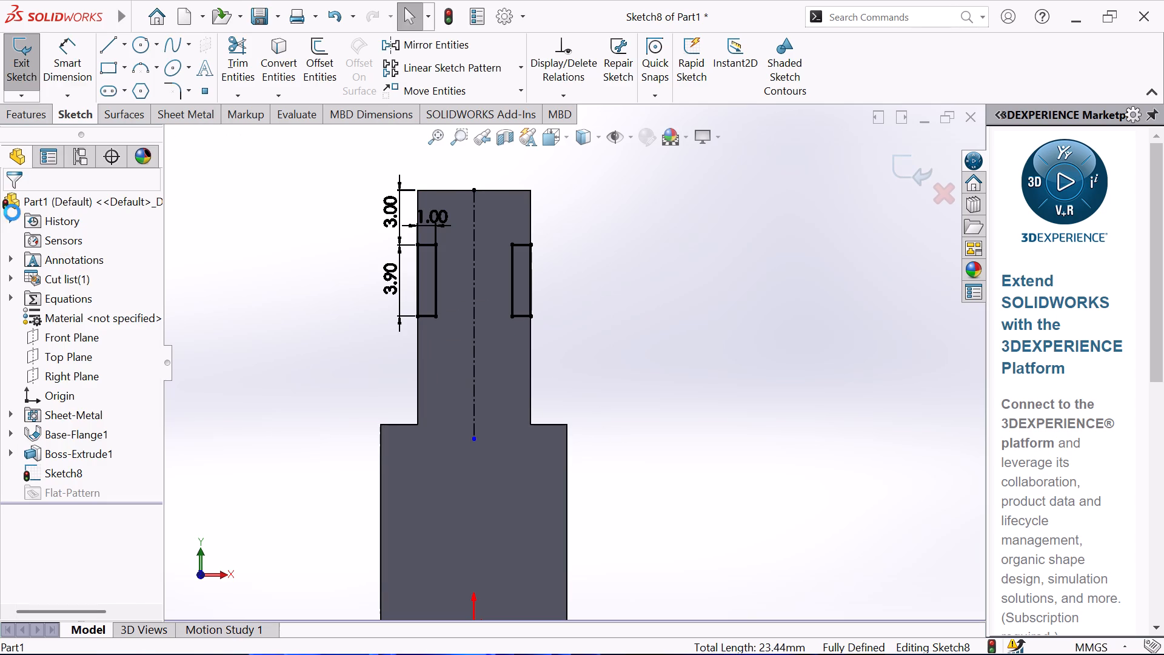
# Cut-extrude the two notch rectangles through the tab with a blind depth of 2 mm and normal cut.
pyautogui.click(36, 117)
pyautogui.click(245, 60)
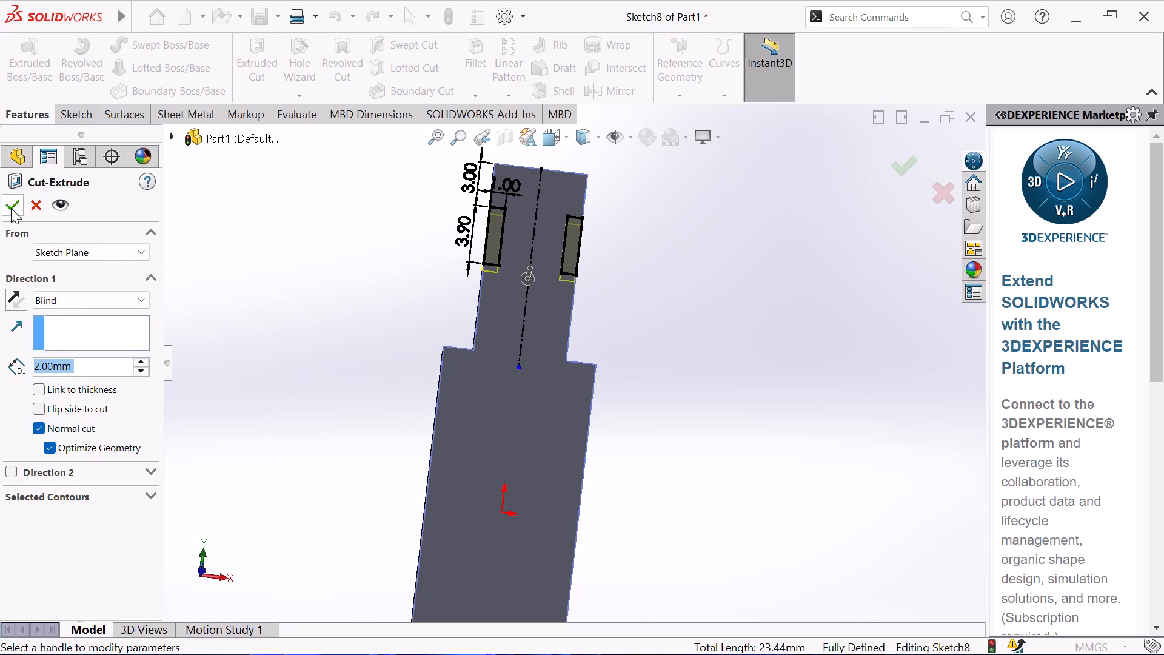
pyautogui.click(11, 208)
pyautogui.scroll(-2, 581, 214)
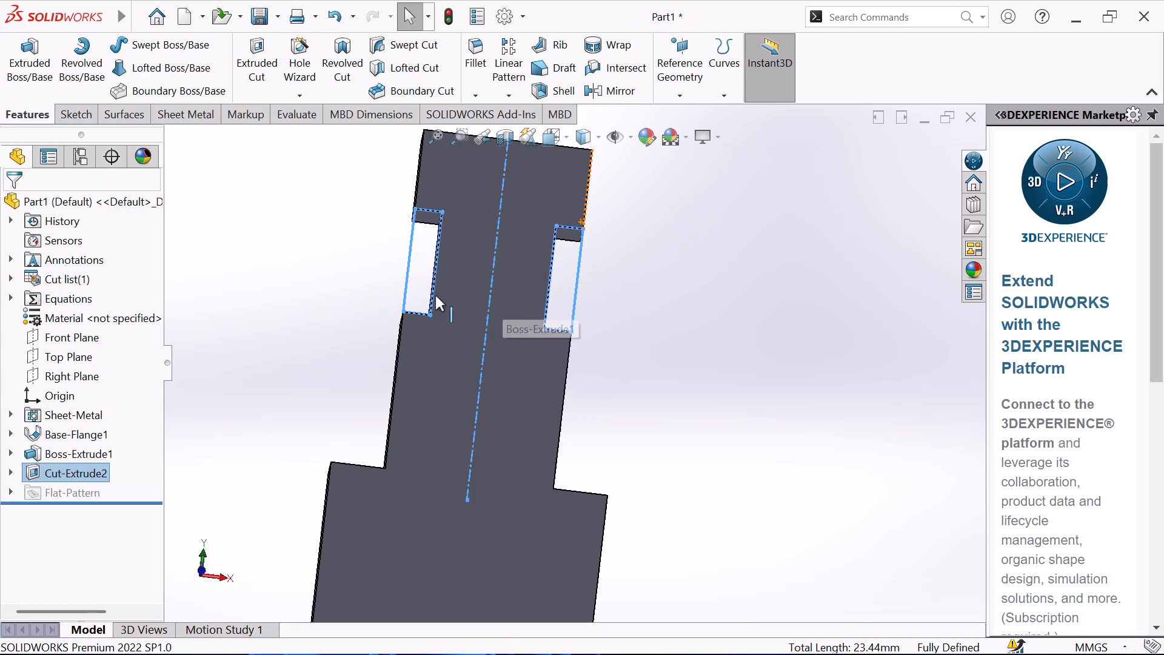
pyautogui.click(353, 284)
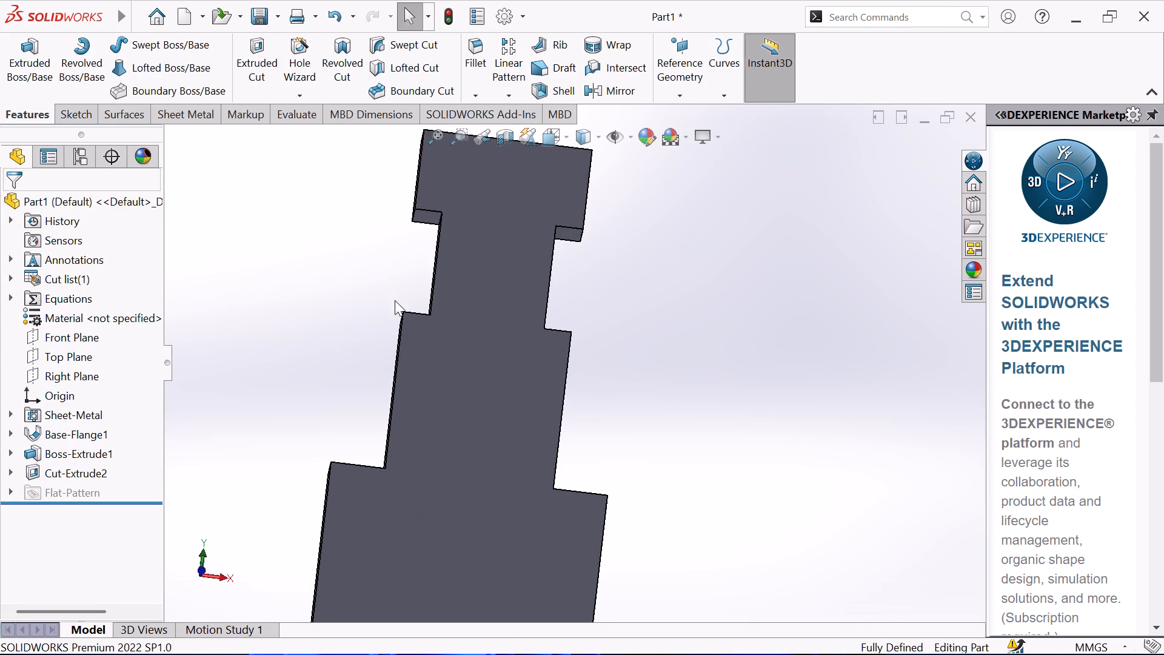
# On the part's front face, sketch a horizontal bend line across the tab, about 2.2 mm above the base's shoulder edge.
pyautogui.hotkey('ctrl', '8')
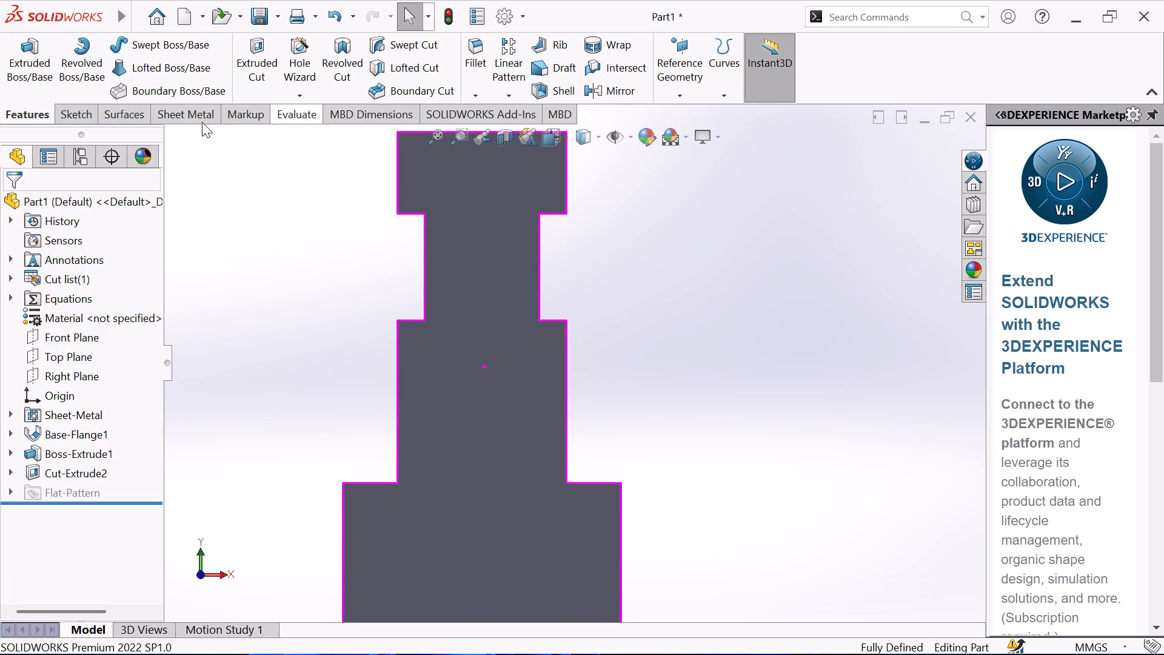
pyautogui.click(65, 118)
pyautogui.click(513, 397)
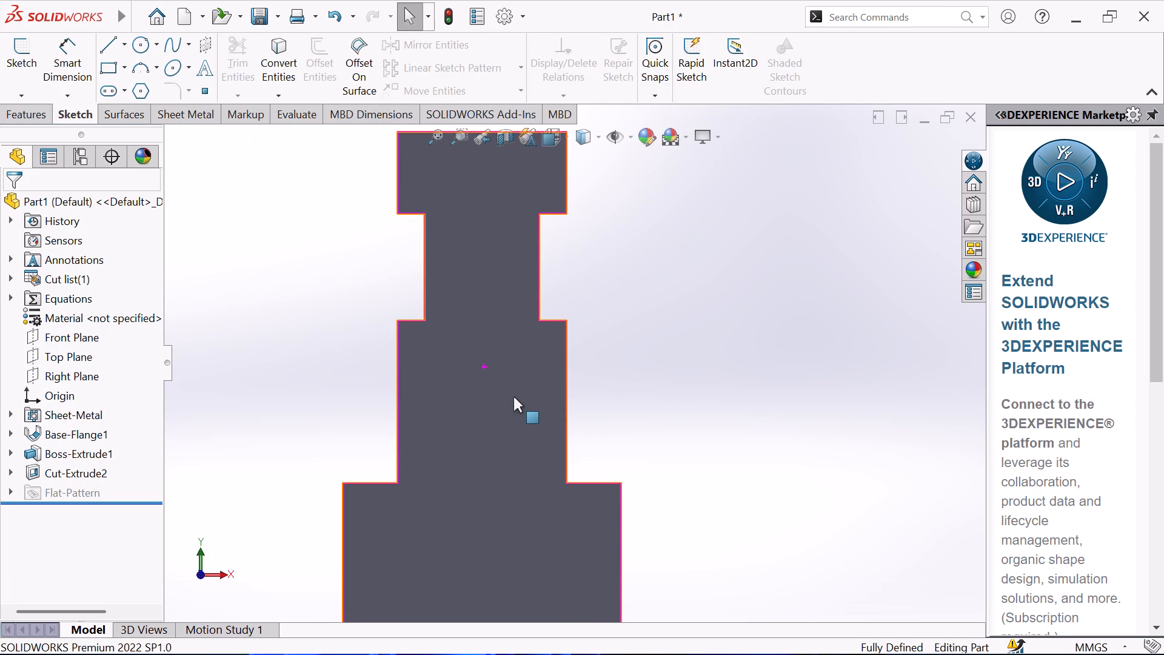
pyautogui.click(569, 349)
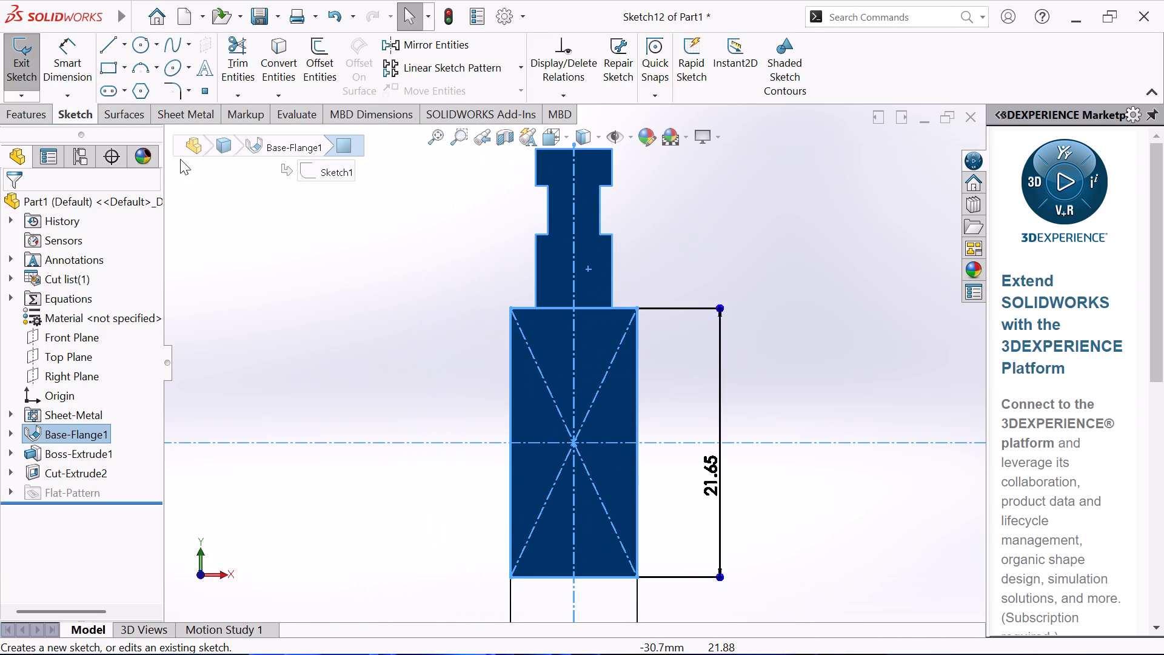
pyautogui.click(113, 45)
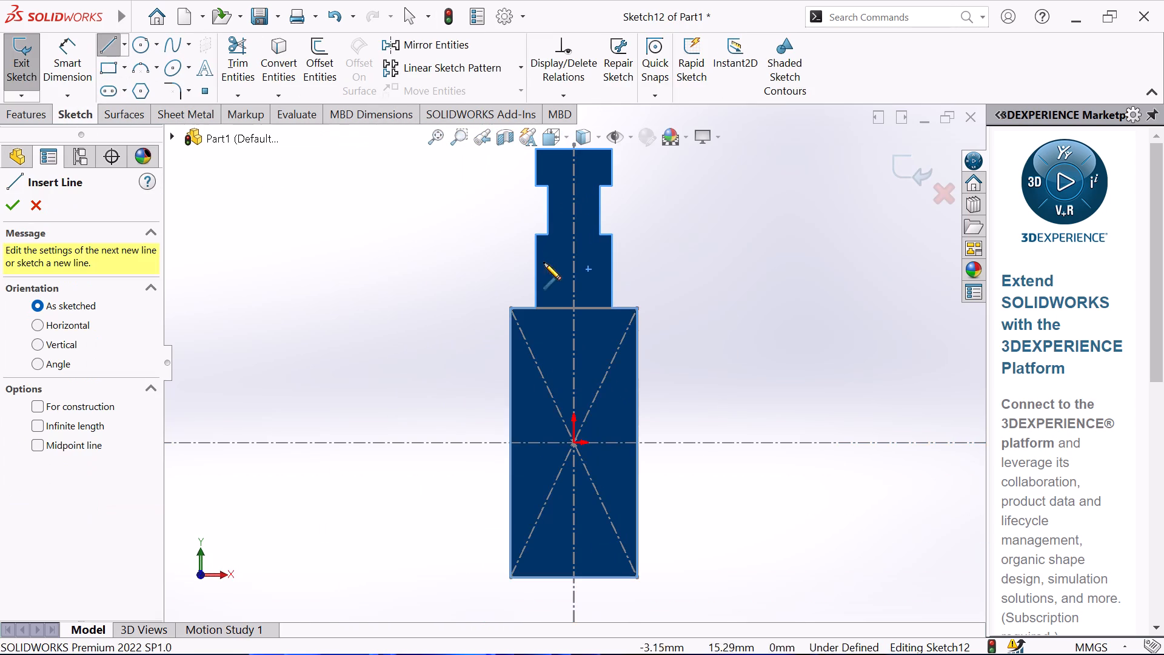
pyautogui.scroll(-3, 559, 262)
pyautogui.click(481, 314)
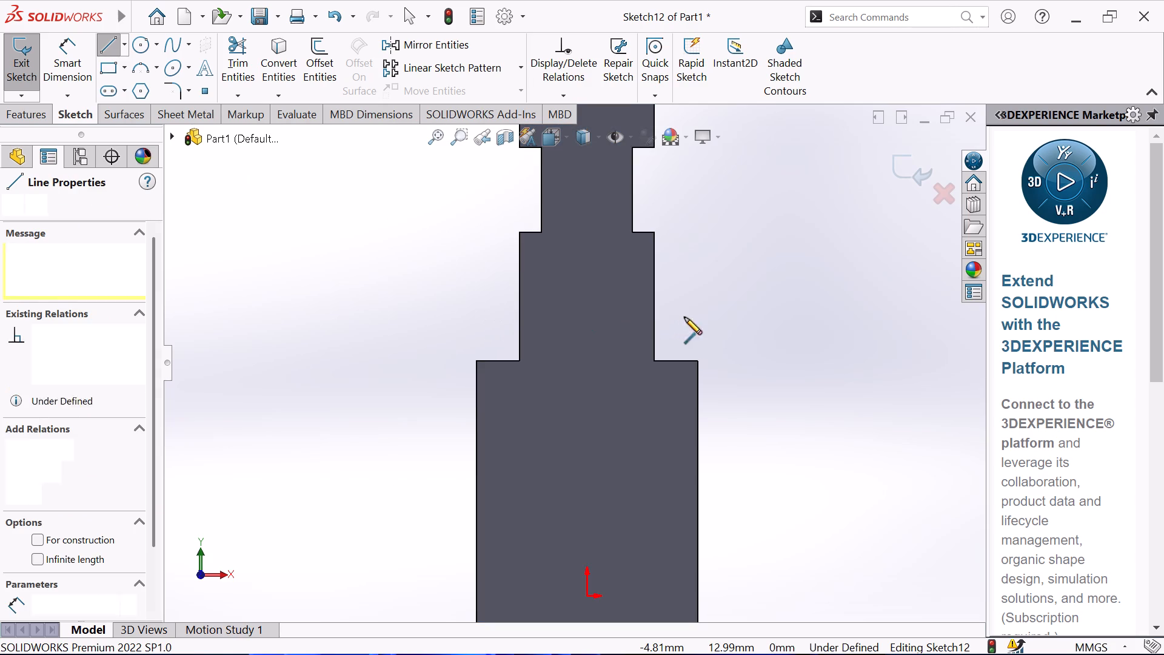
pyautogui.click(727, 314)
pyautogui.rightClick(765, 281)
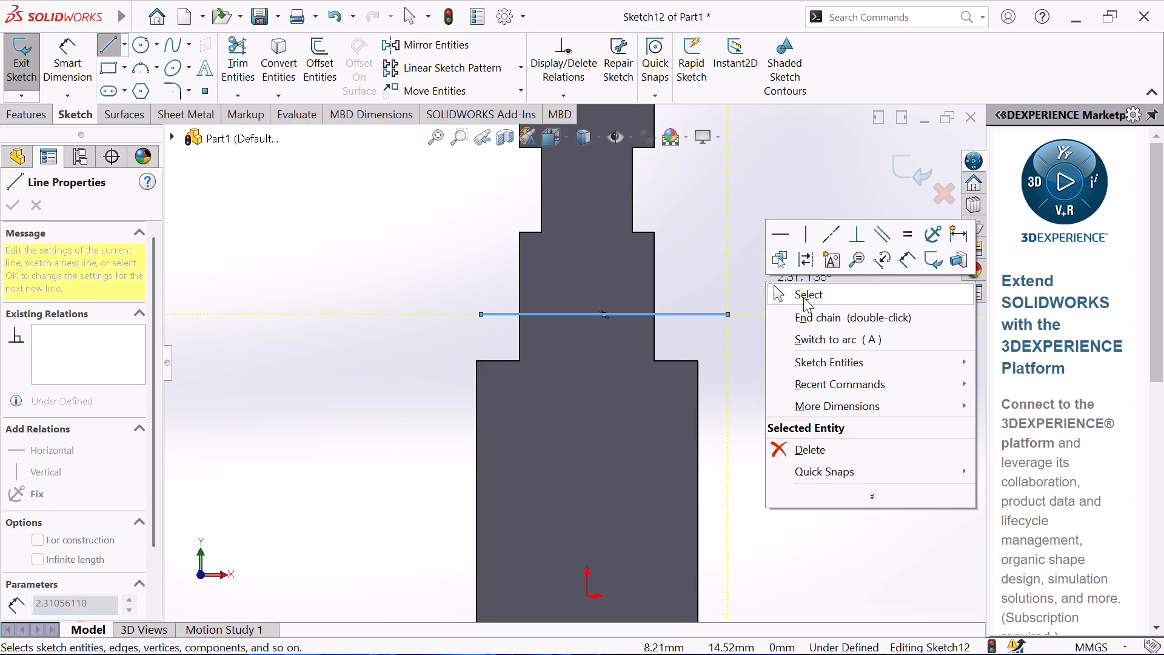
pyautogui.click(805, 296)
# Dimension the bend line 1.92 mm from the base's shoulder edge.
pyautogui.click(67, 45)
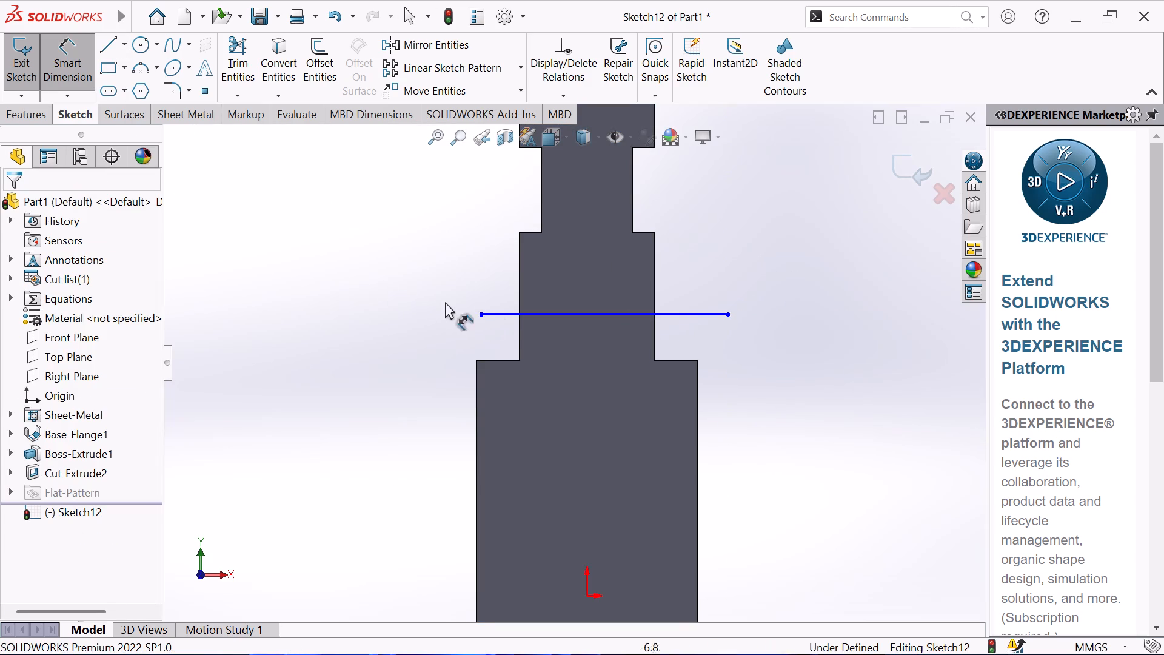
pyautogui.click(497, 313)
pyautogui.click(486, 361)
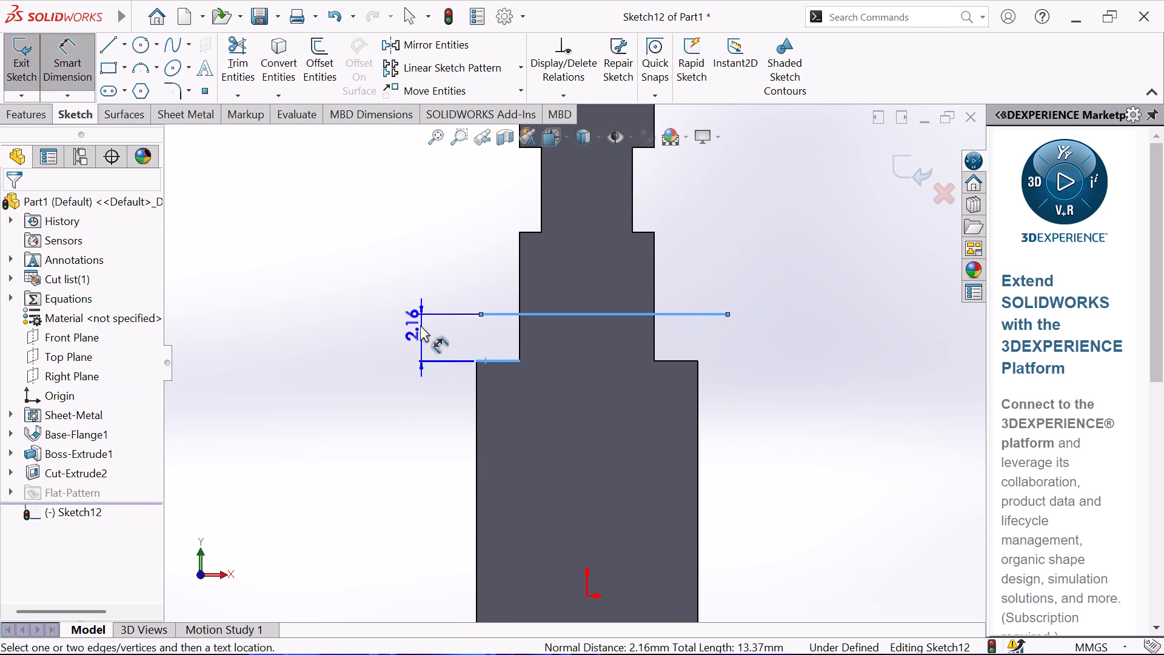
pyautogui.click(420, 325)
pyautogui.write('1.92')
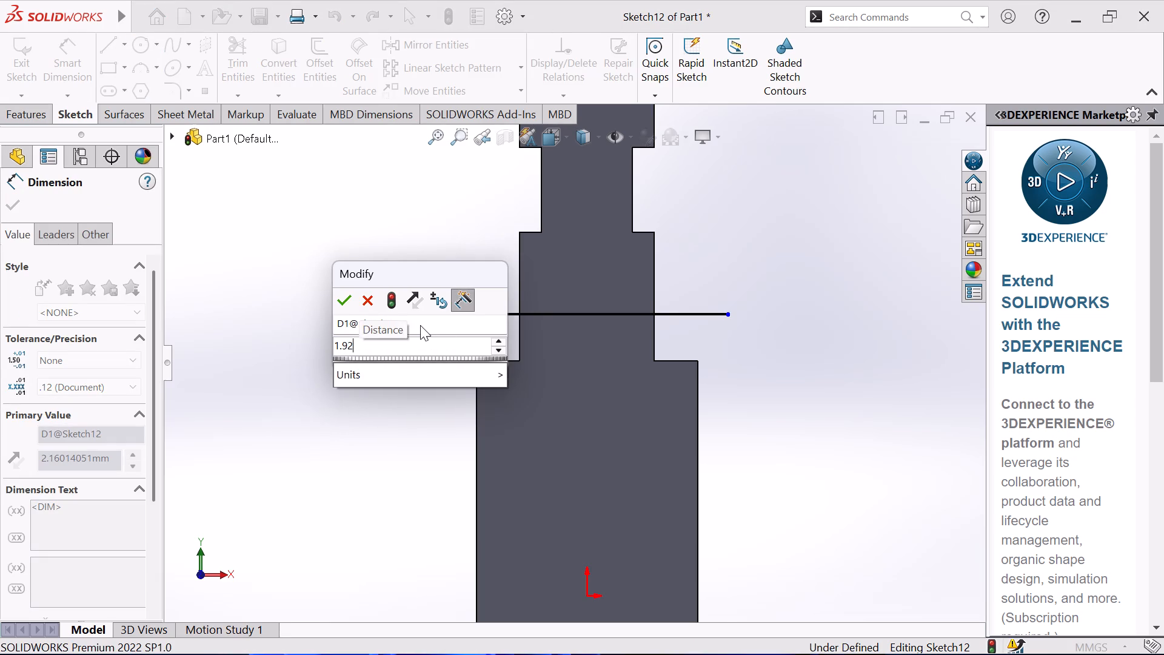
pyautogui.press('Return')
pyautogui.rightClick(331, 367)
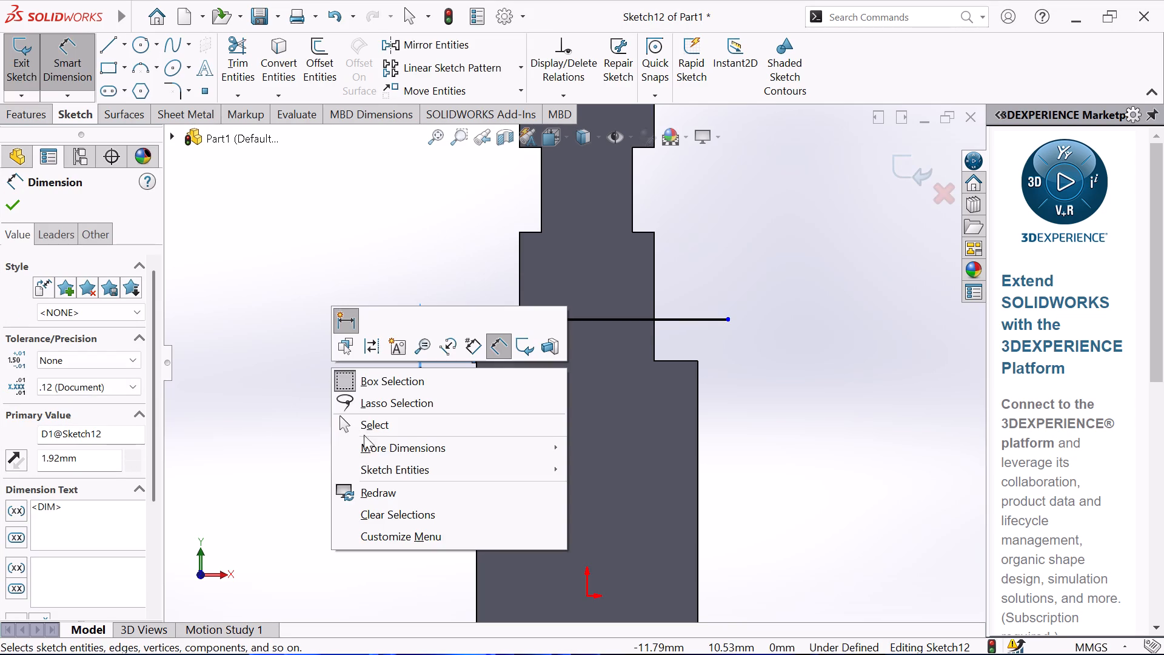
pyautogui.click(379, 433)
# Create a 90° sketched bend of the tab with the base face fixed, default radius and the Bend Outside position.
pyautogui.scroll(2, 426, 407)
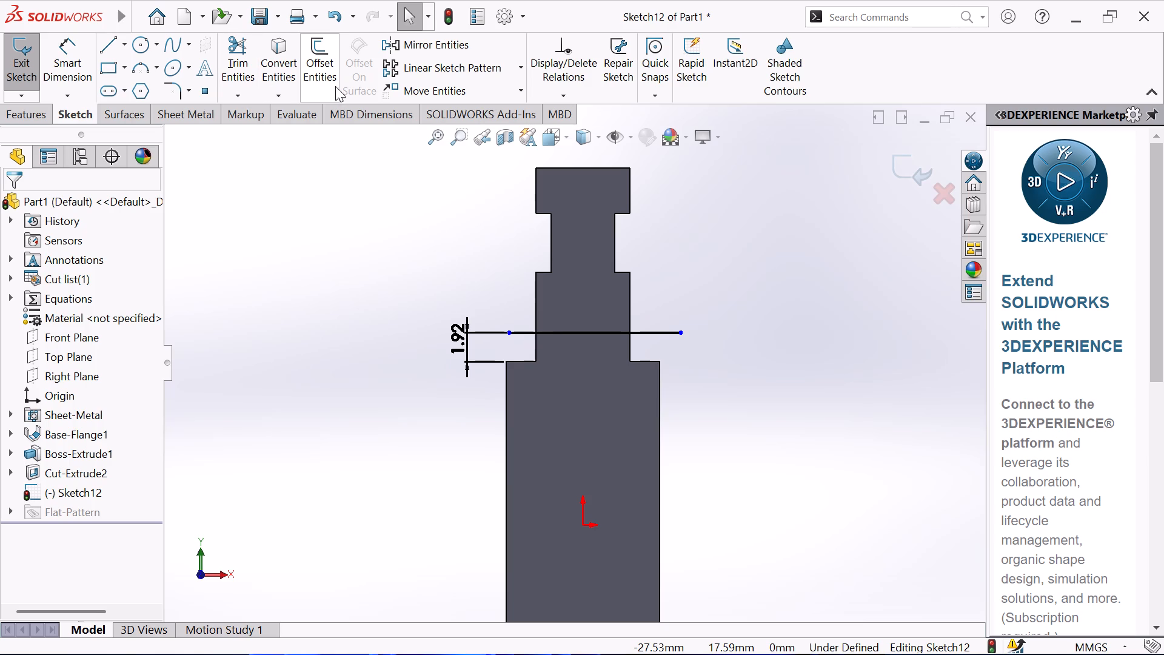
pyautogui.click(195, 115)
pyautogui.click(283, 69)
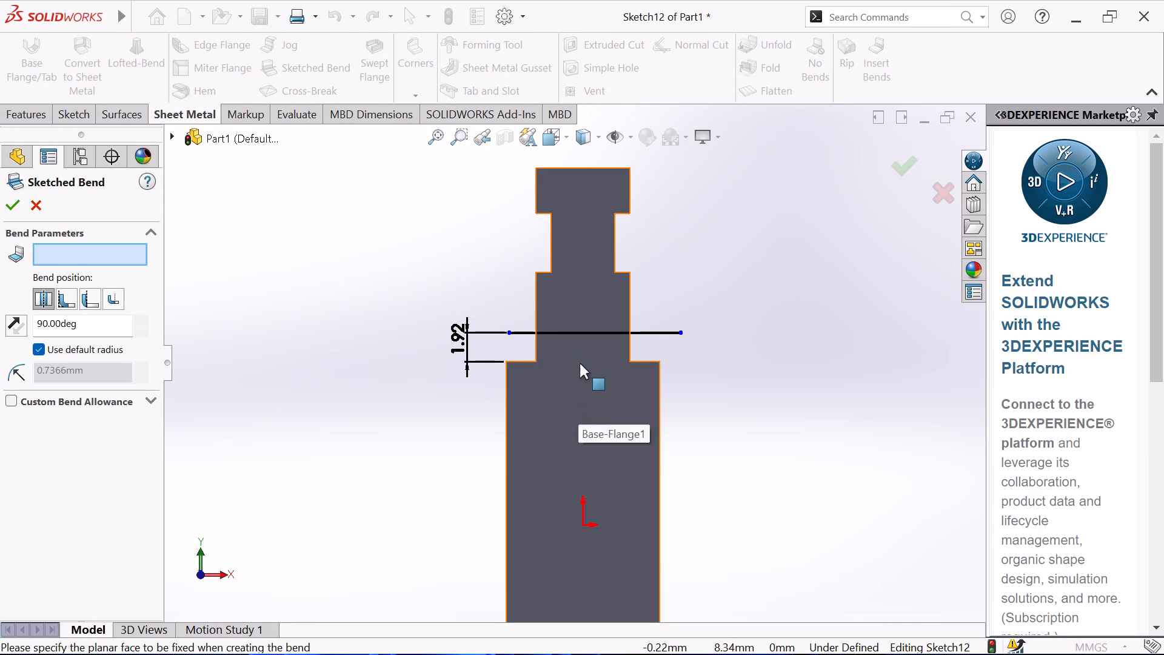
pyautogui.click(588, 427)
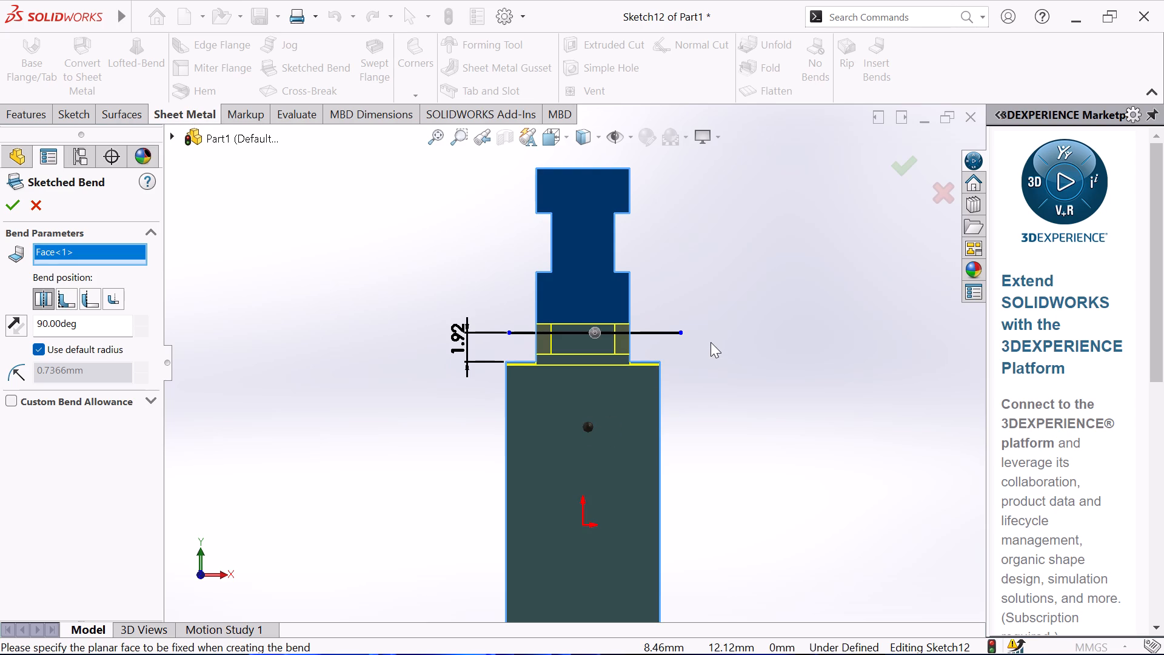
pyautogui.moveTo(712, 341); pyautogui.dragTo(725, 227, button='middle')
pyautogui.scroll(1, 725, 255)
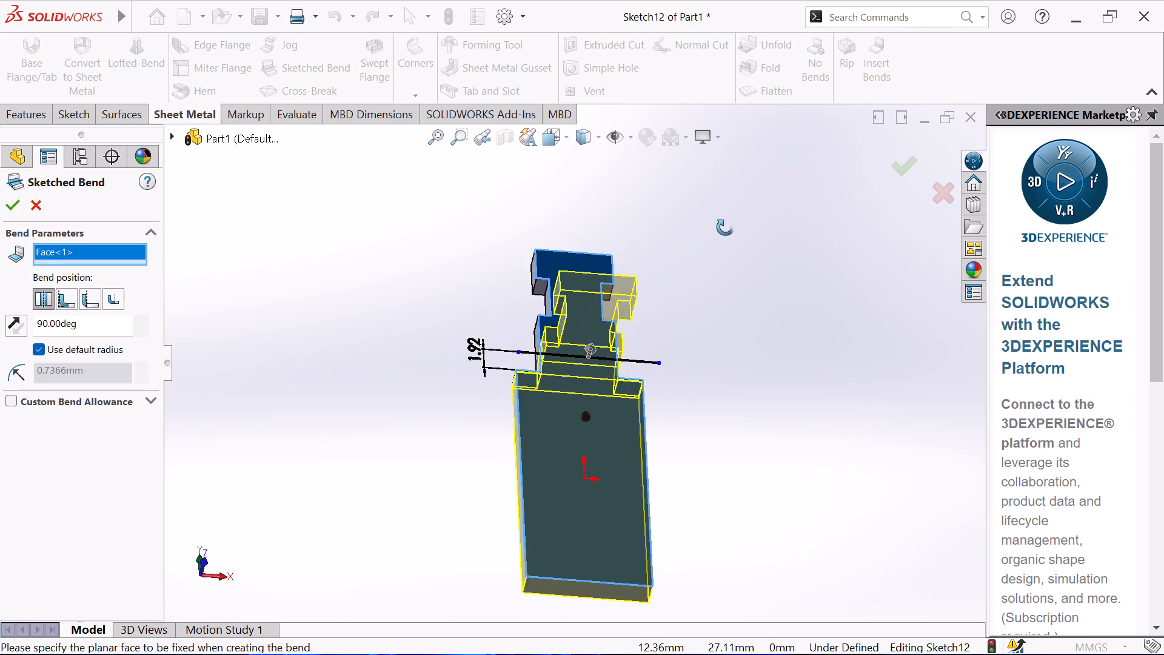
pyautogui.moveTo(725, 227); pyautogui.dragTo(751, 163, button='middle')
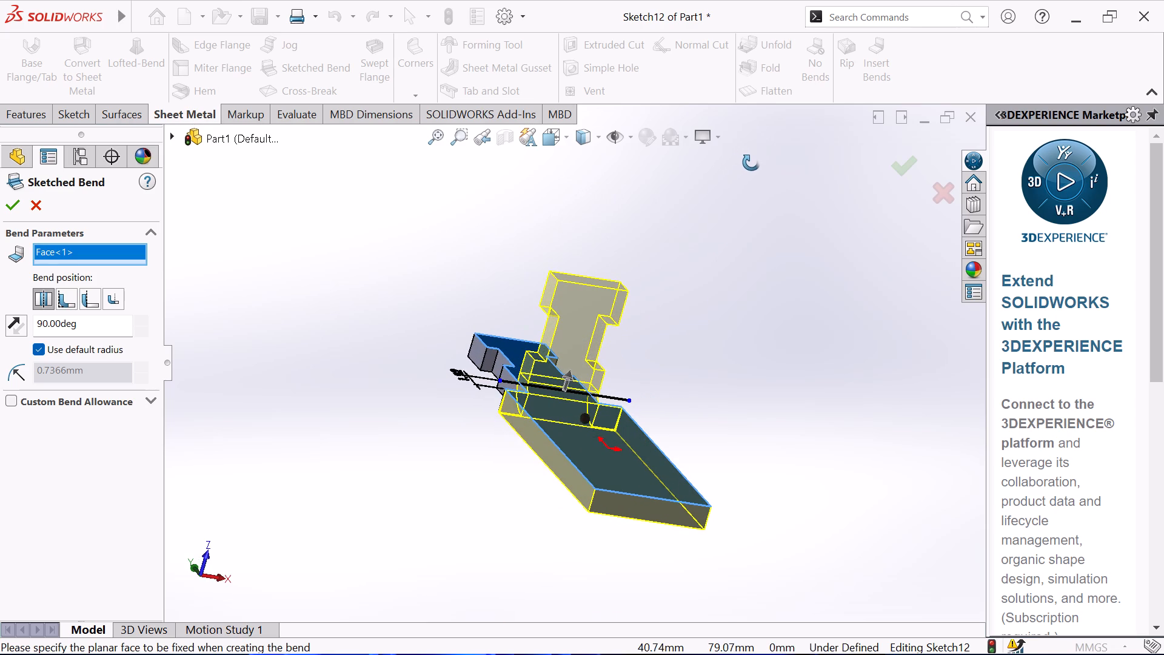
pyautogui.moveTo(751, 163); pyautogui.dragTo(757, 296, button='middle')
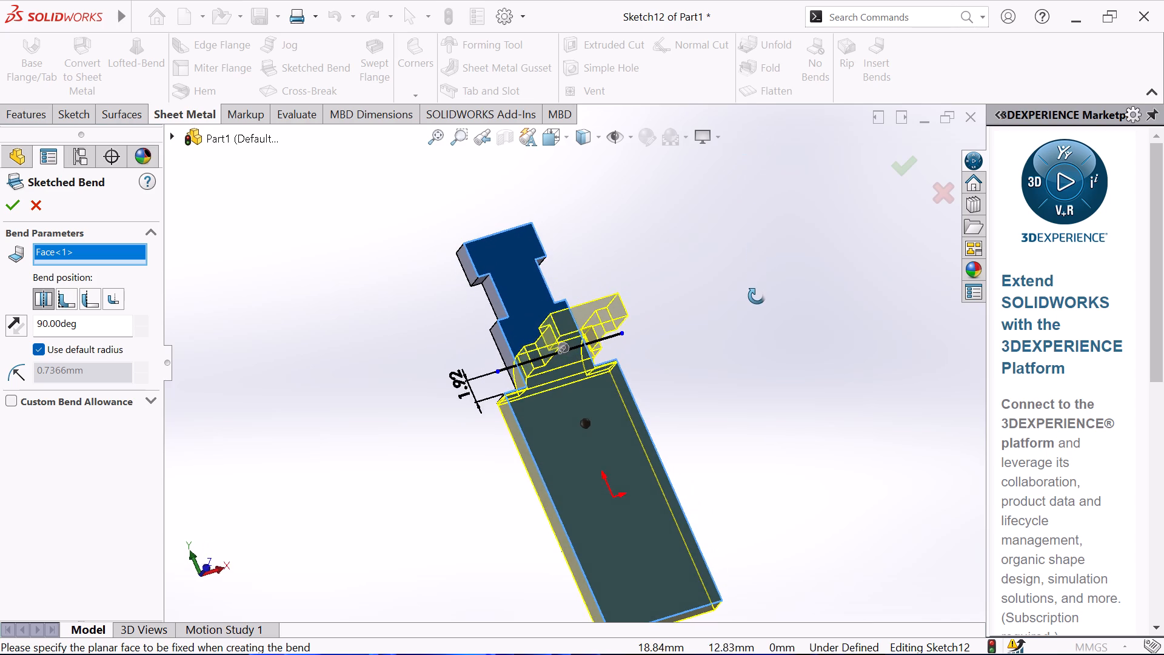
pyautogui.moveTo(757, 296); pyautogui.dragTo(755, 301, button='middle')
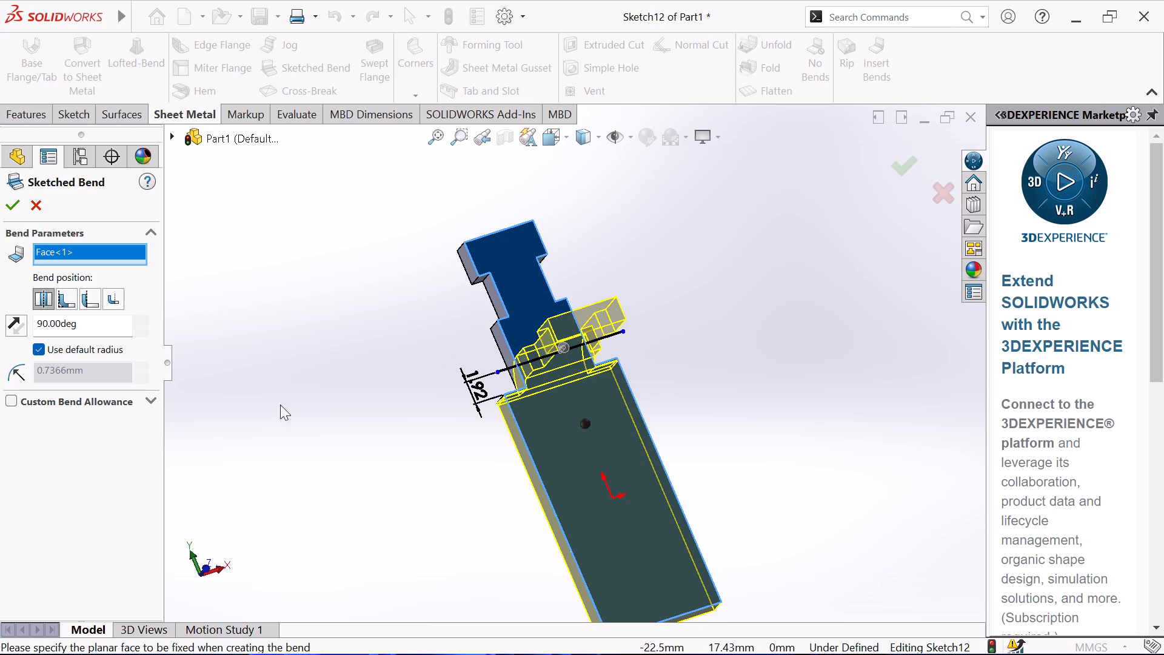
pyautogui.moveTo(407, 431); pyautogui.dragTo(440, 289, button='middle')
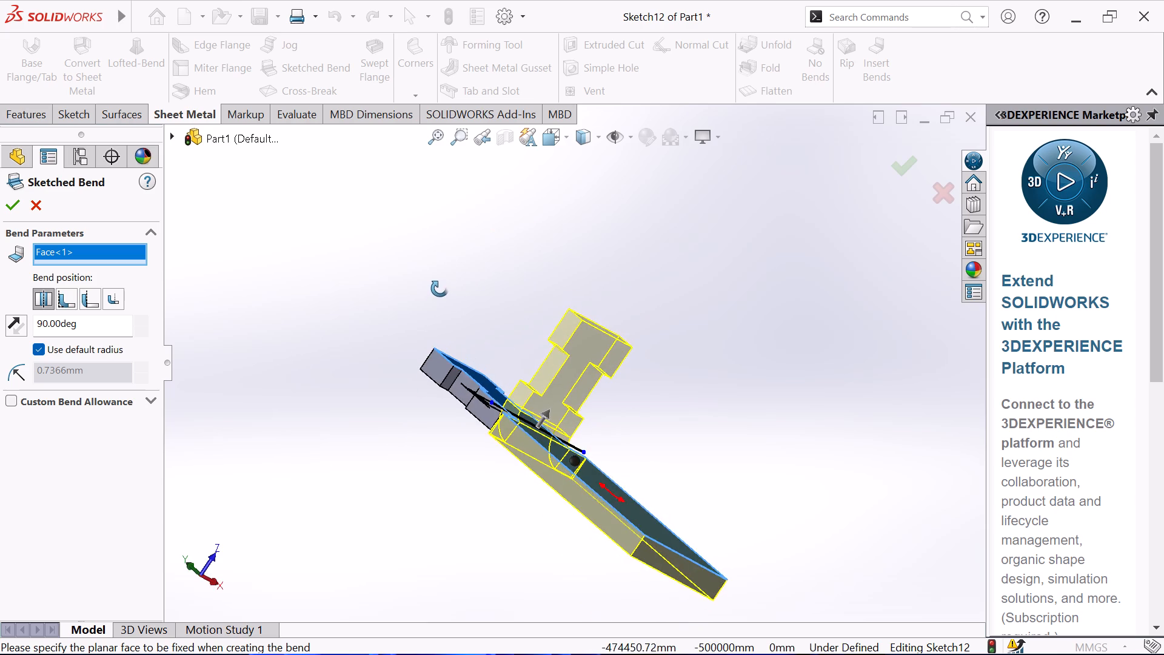
pyautogui.moveTo(440, 289); pyautogui.dragTo(469, 386, button='middle')
pyautogui.click(61, 301)
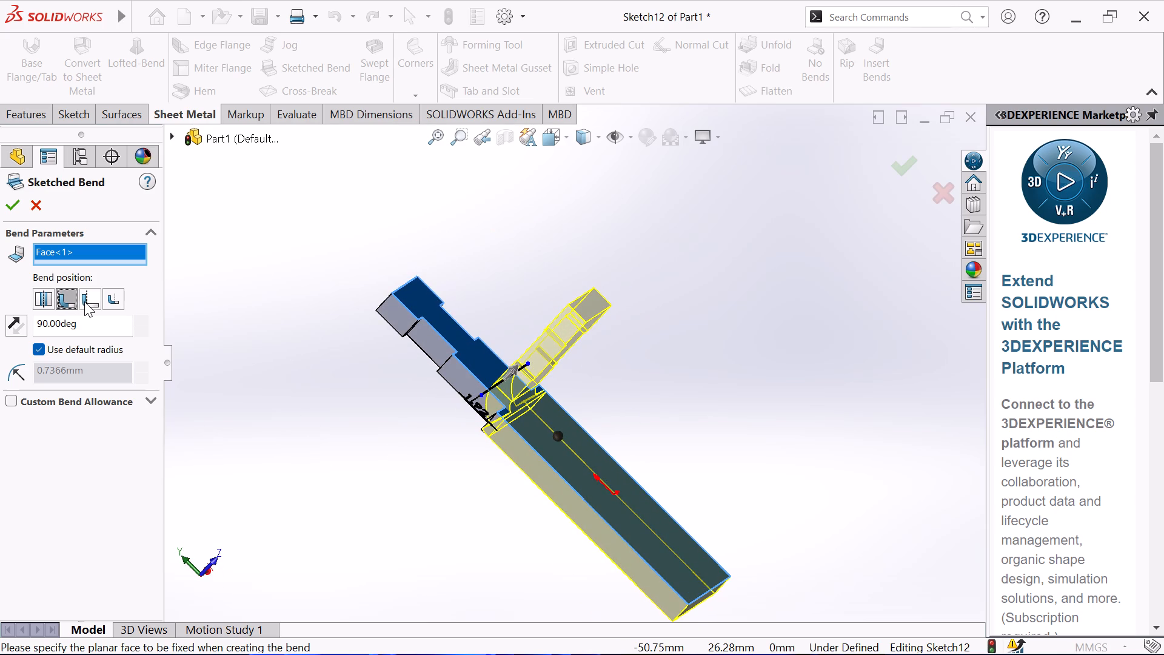
pyautogui.click(119, 300)
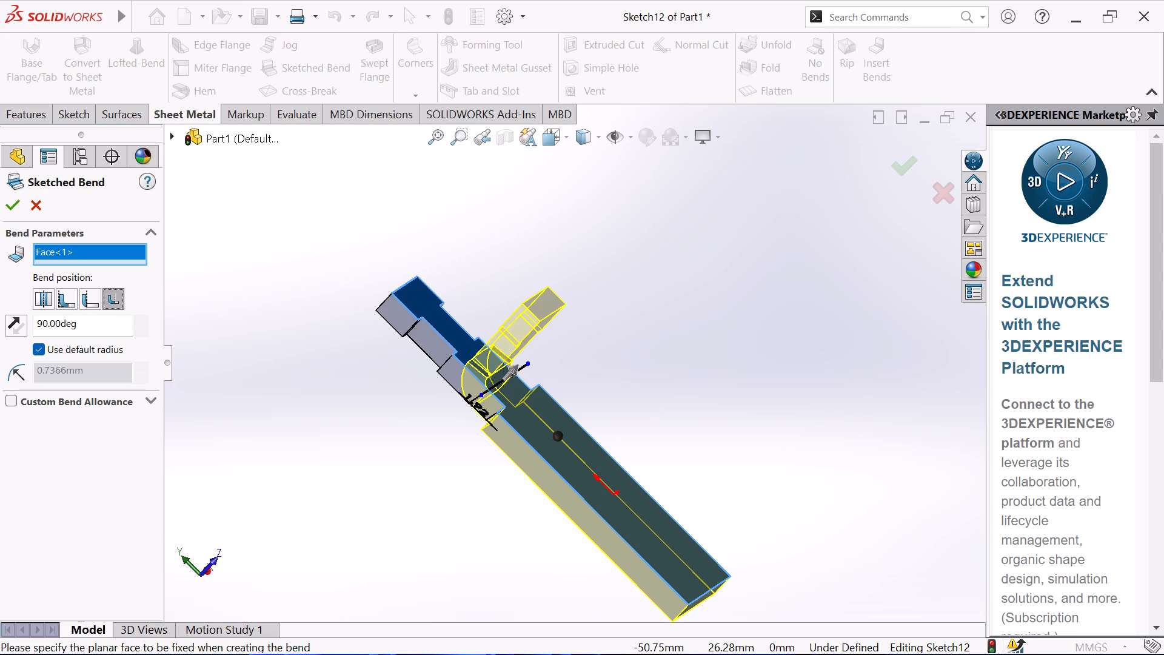
pyautogui.click(12, 208)
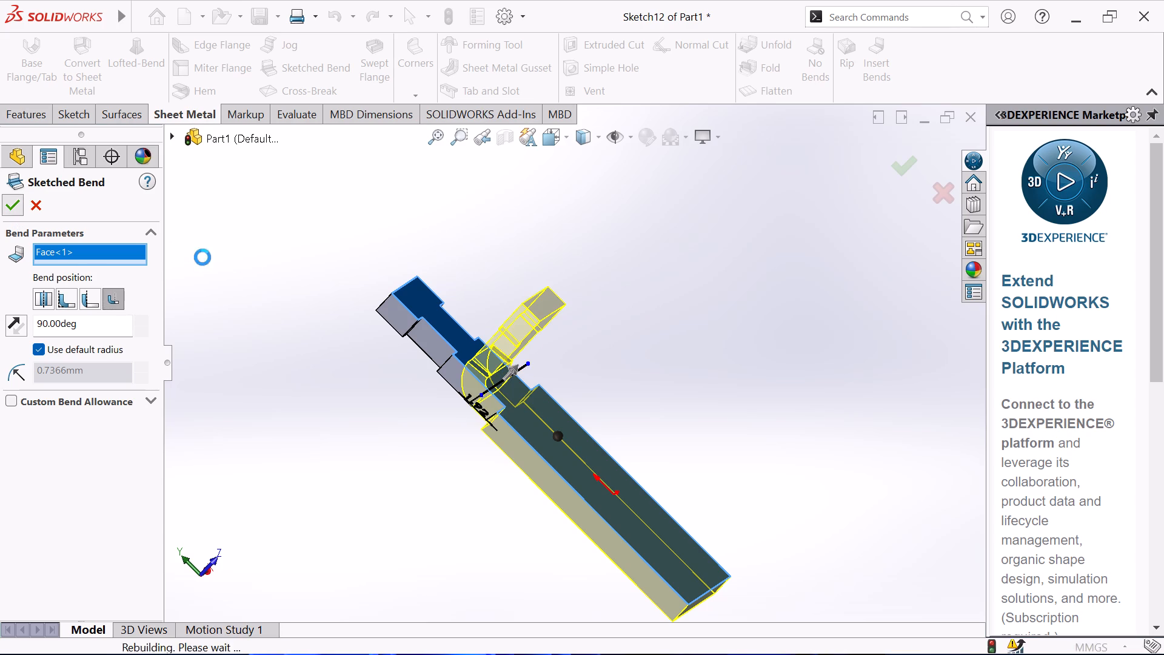
# Examine the bent tab, its notches and the bend region from several angles.
pyautogui.moveTo(620, 274); pyautogui.dragTo(515, 207, button='middle')
pyautogui.scroll(-2, 662, 446)
pyautogui.moveTo(698, 397); pyautogui.dragTo(706, 358, button='middle')
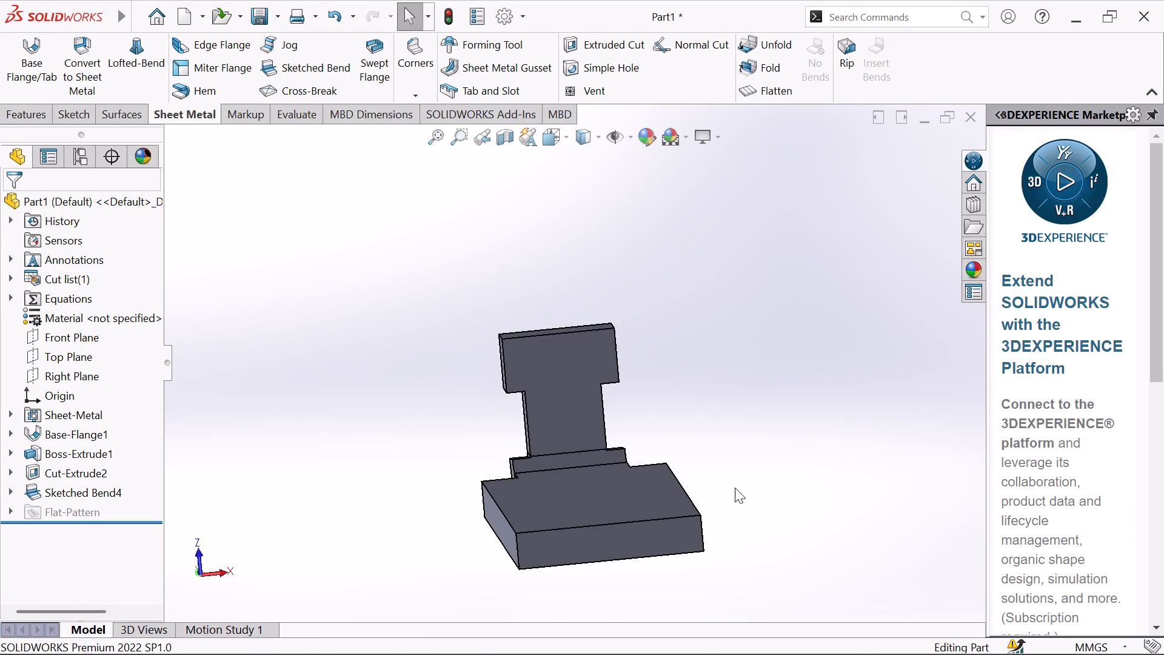
pyautogui.moveTo(740, 486); pyautogui.dragTo(808, 596, button='middle')
pyautogui.middleClick(808, 596)
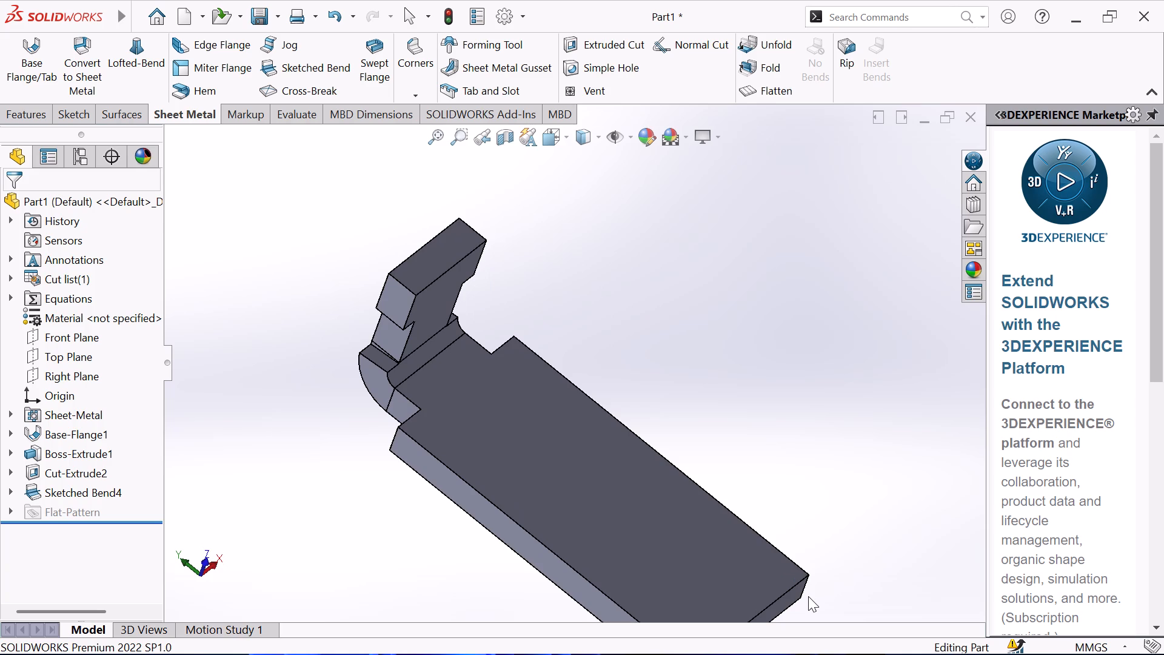
pyautogui.moveTo(793, 492); pyautogui.dragTo(748, 391, button='middle')
pyautogui.middleClick(748, 391)
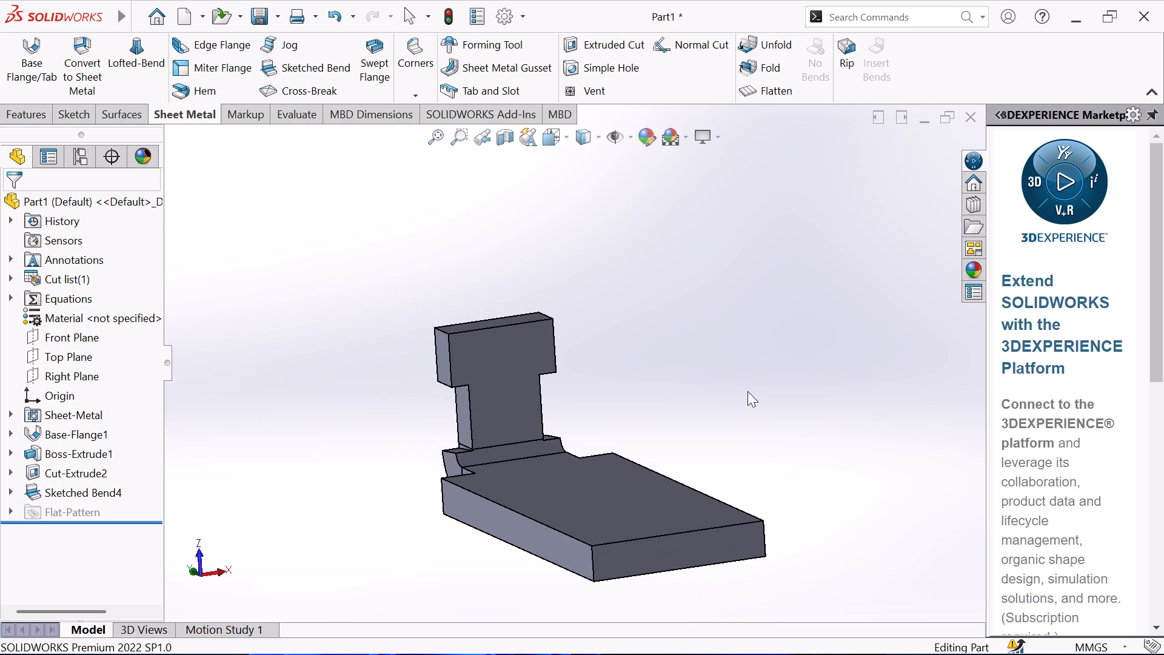
pyautogui.middleClick(748, 391)
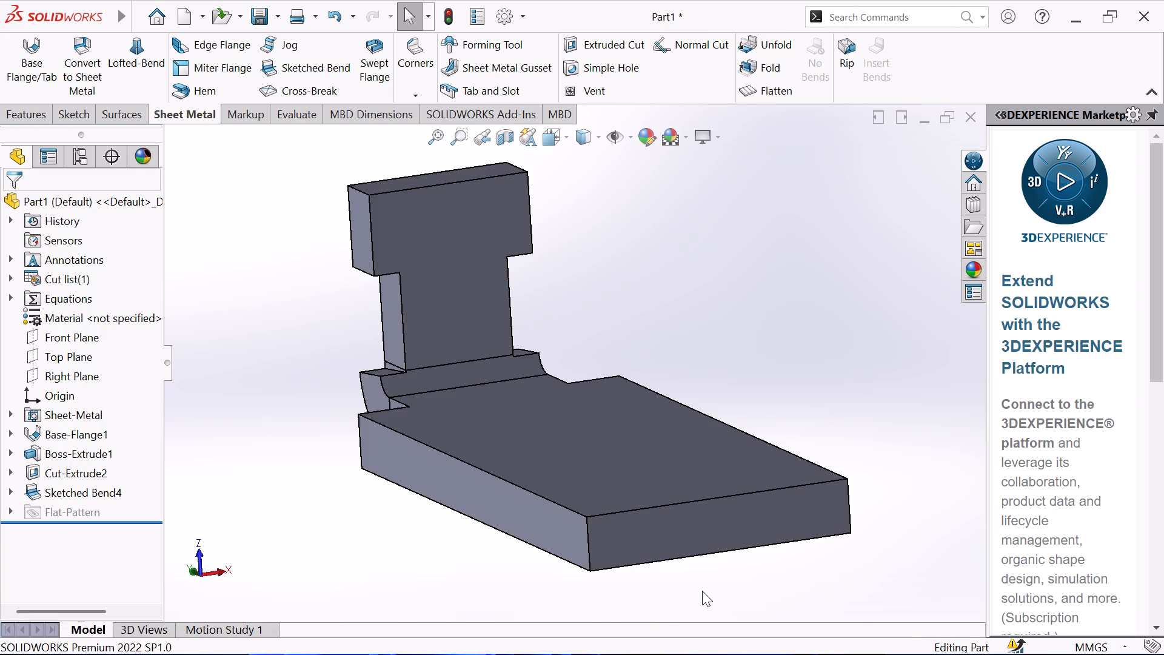
# Open a new sketch on the base's large inner face, on the side the tab bends toward, using the standard Front view.
pyautogui.scroll(2, 699, 583)
pyautogui.moveTo(694, 559); pyautogui.dragTo(693, 559, button='middle')
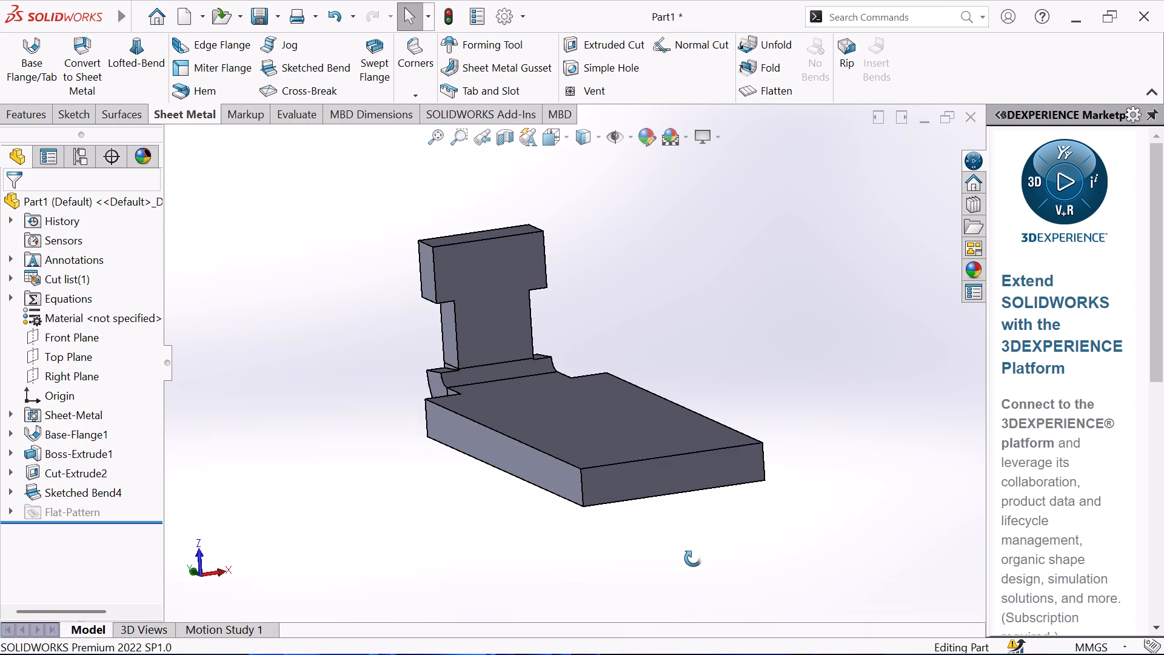
pyautogui.moveTo(693, 559); pyautogui.dragTo(675, 633, button='middle')
pyautogui.click(575, 468)
pyautogui.click(641, 429)
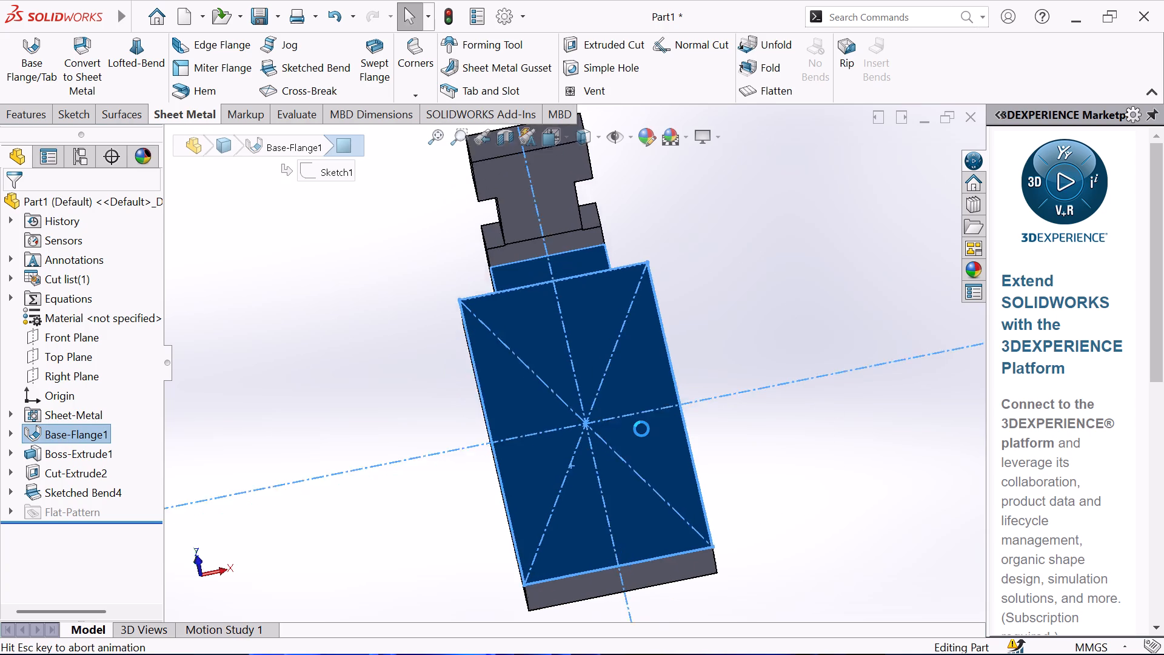
pyautogui.click(718, 381)
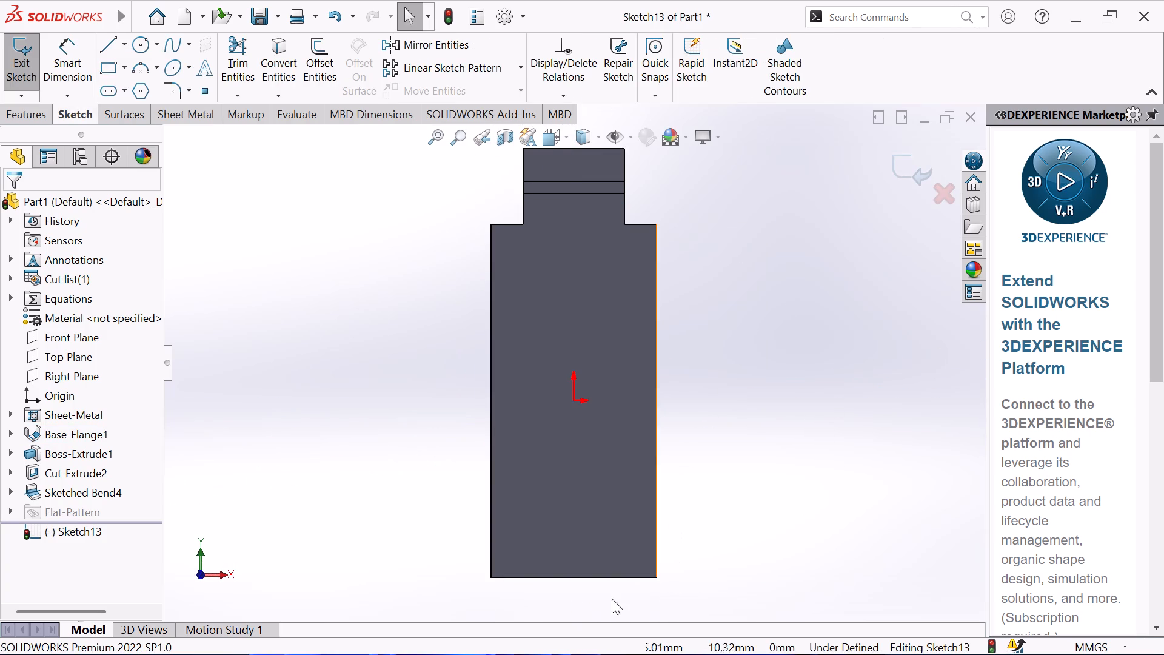
pyautogui.scroll(-1, 595, 608)
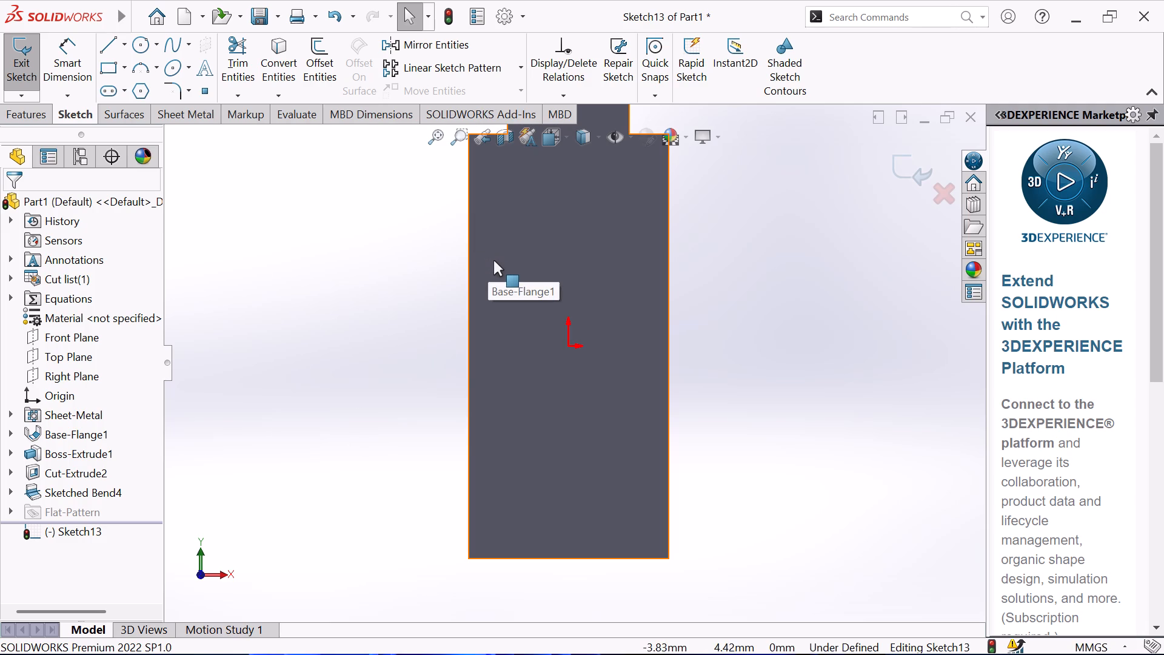
pyautogui.scroll(2, 497, 291)
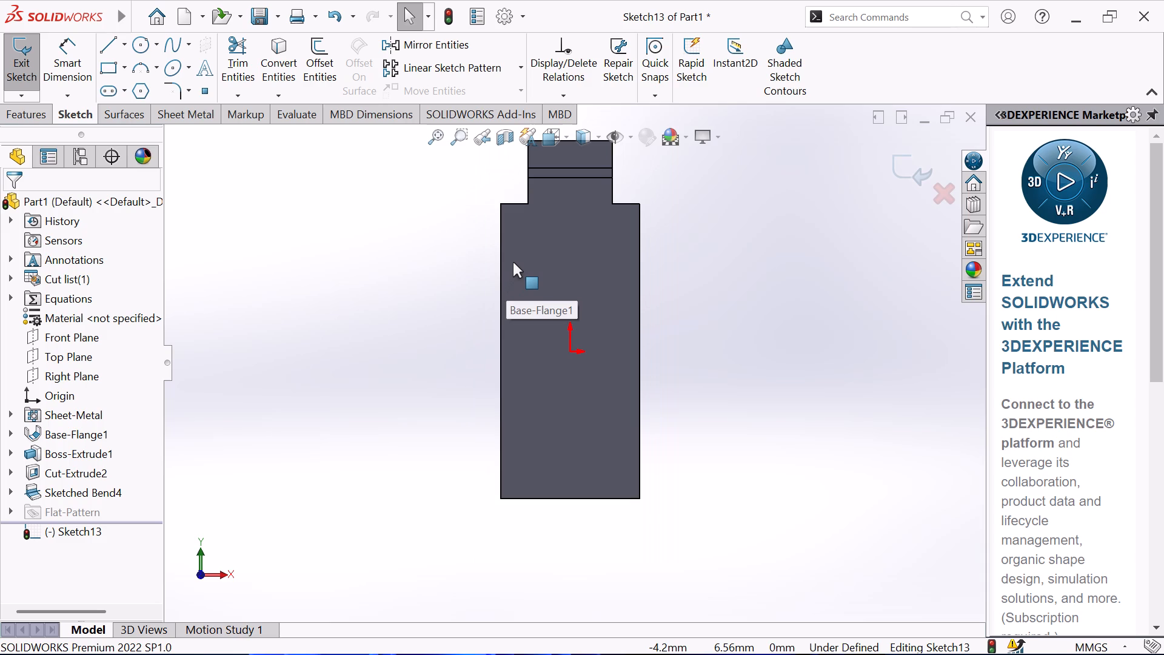
pyautogui.moveTo(514, 262); pyautogui.dragTo(518, 218, button='middle')
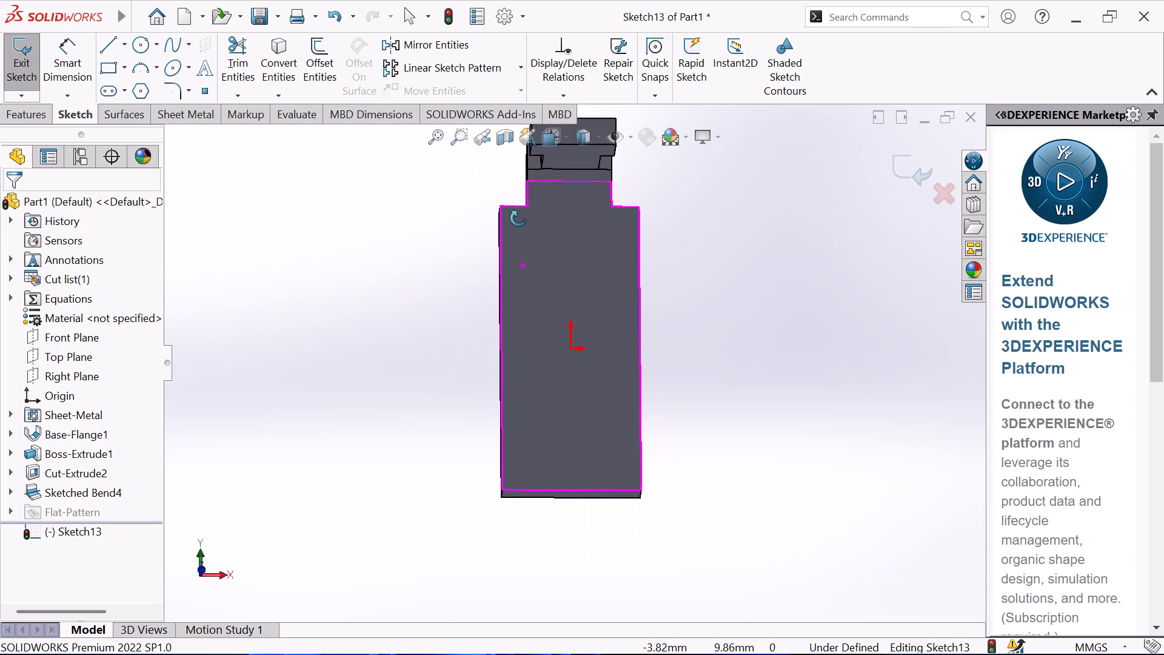
pyautogui.moveTo(518, 218); pyautogui.dragTo(522, 193, button='middle')
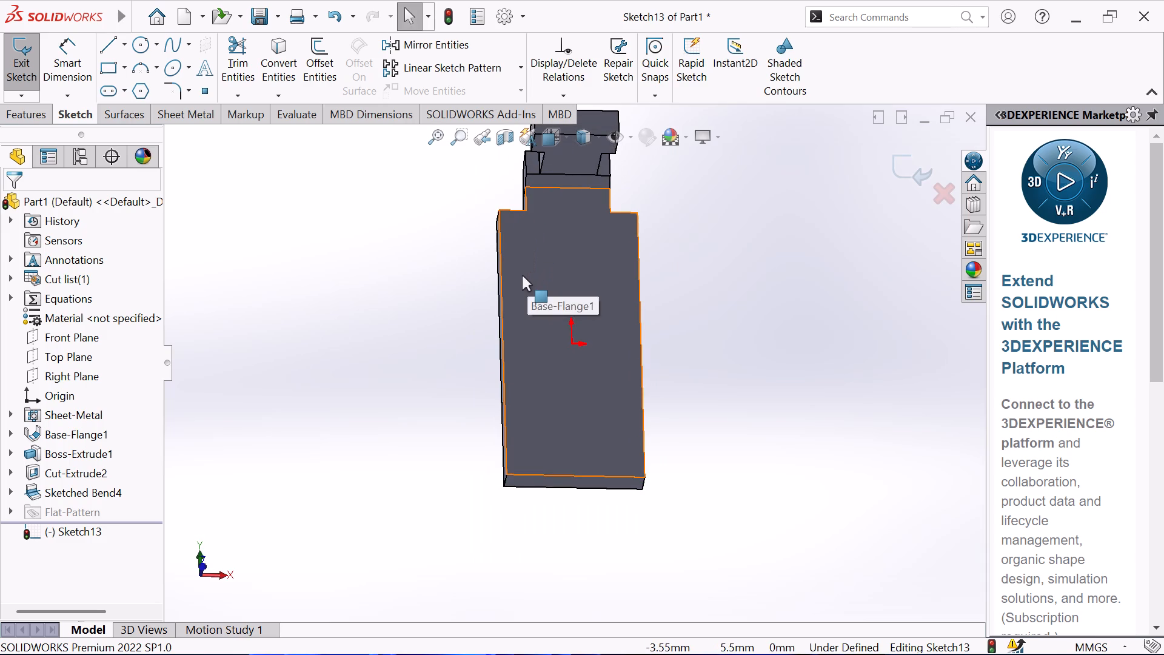
pyautogui.click(552, 139)
pyautogui.click(403, 401)
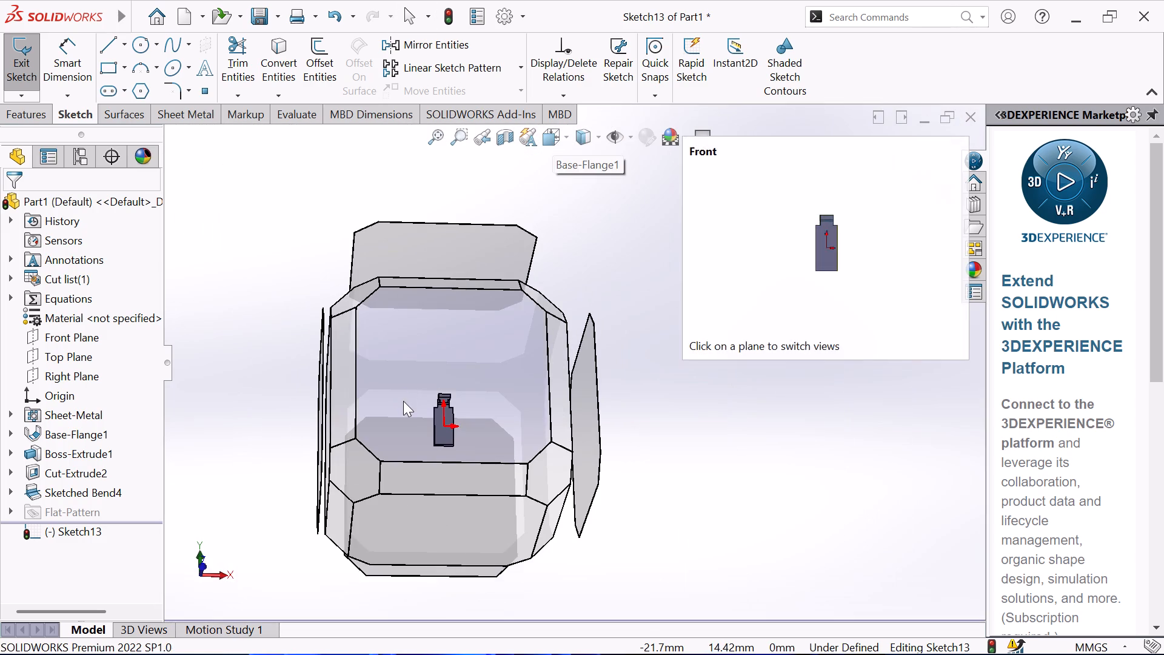
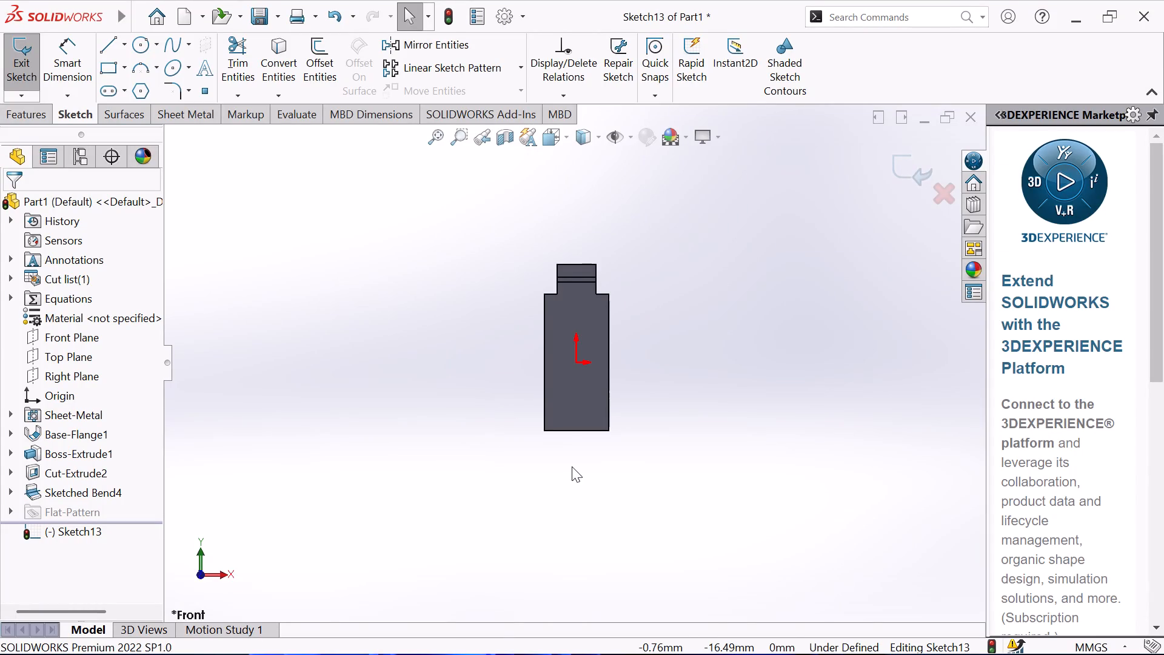
# Exit the empty sketch on the base face and delete the tab's sketched bend feature.
pyautogui.scroll(2, 558, 422)
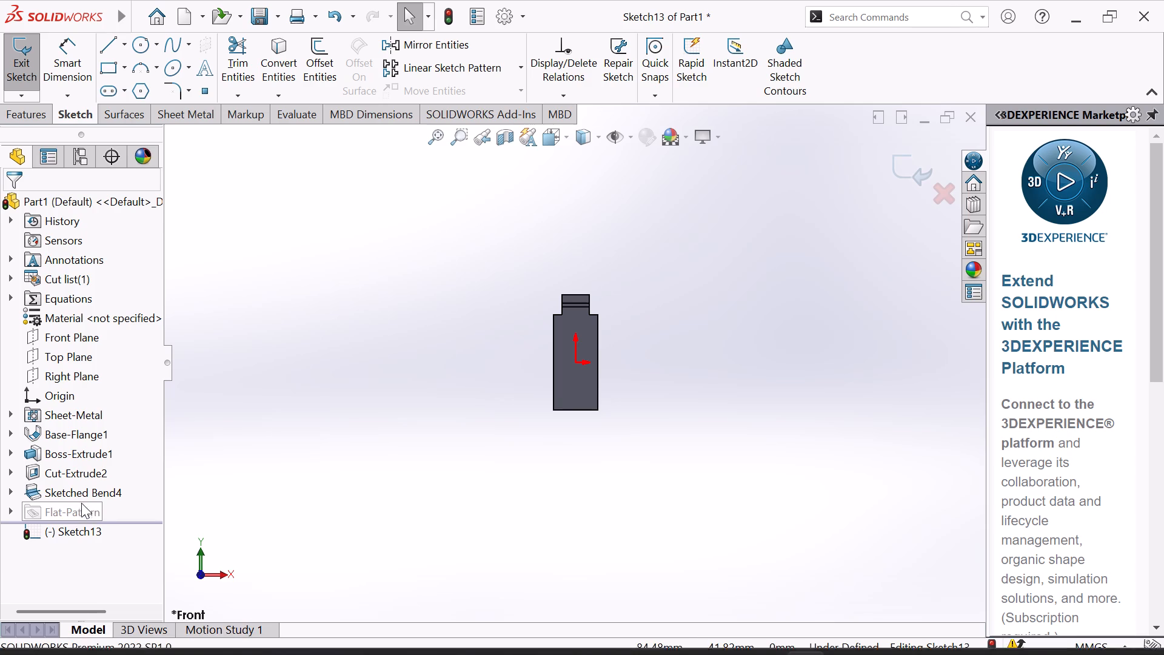
pyautogui.rightClick(94, 488)
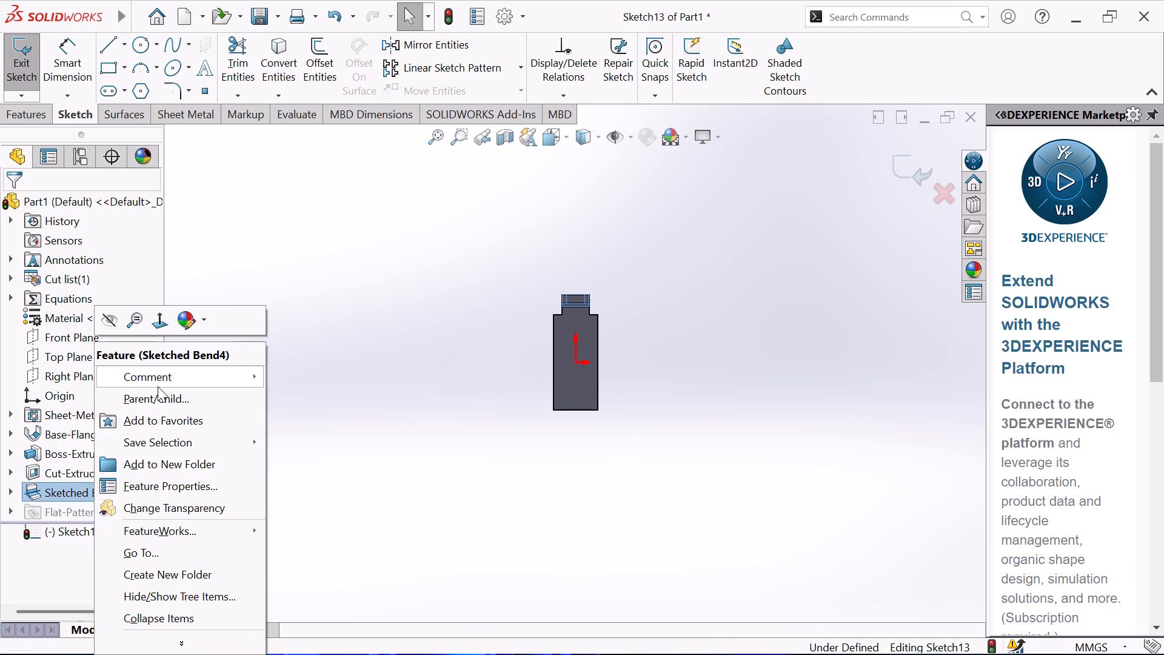
pyautogui.click(25, 58)
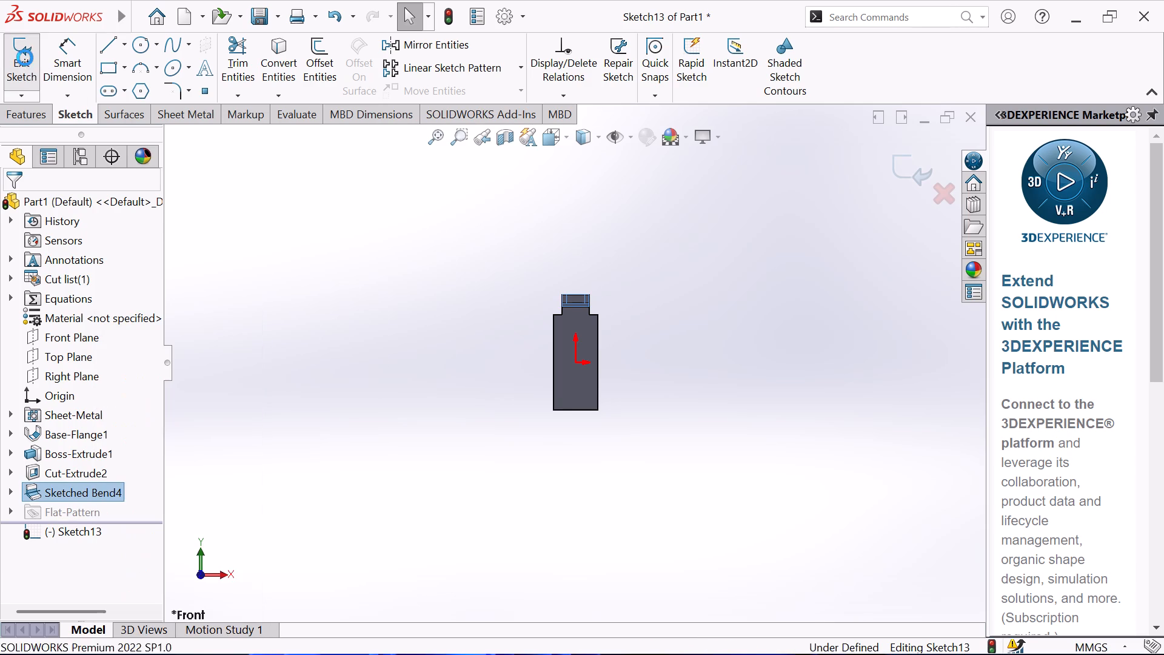
pyautogui.rightClick(85, 488)
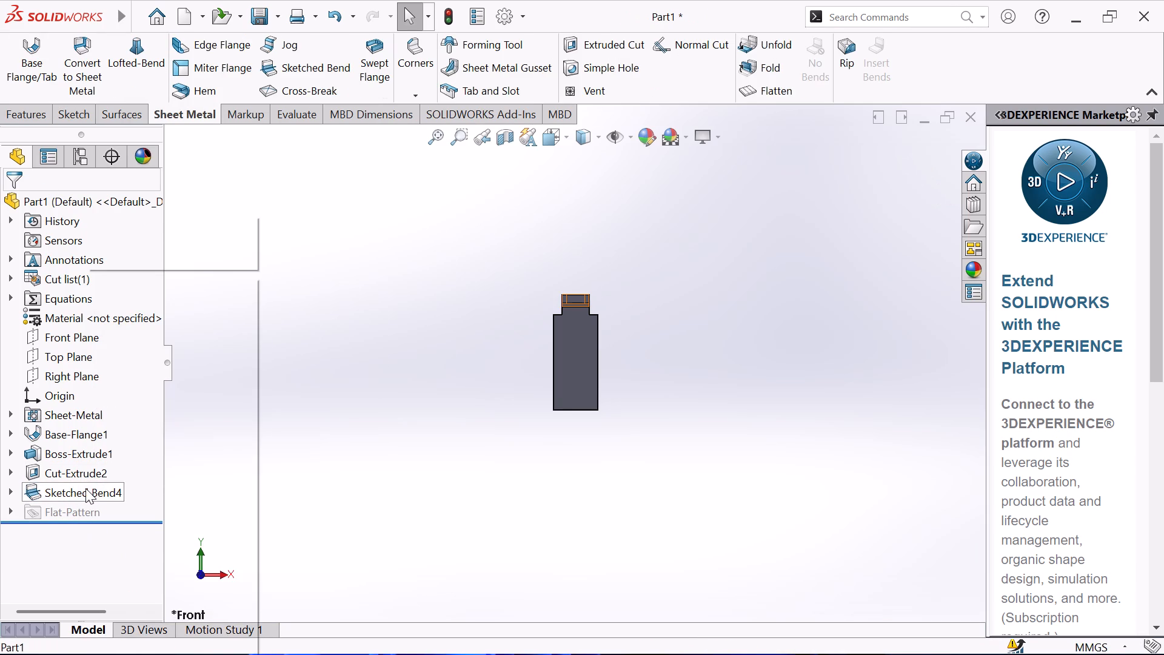
pyautogui.click(143, 372)
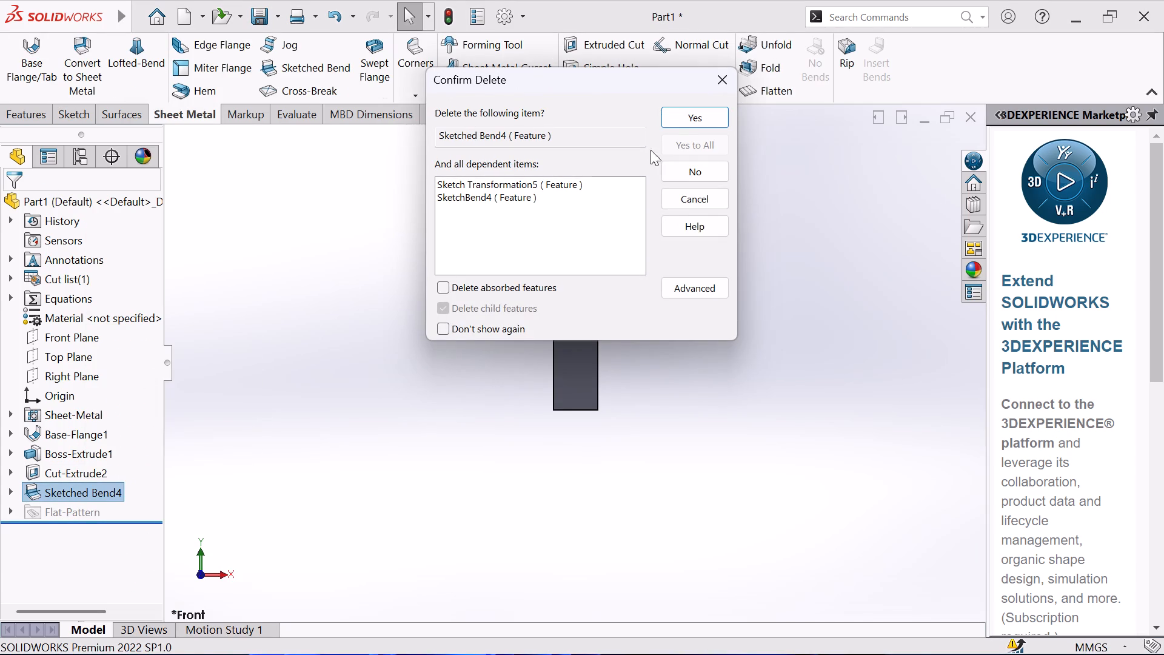
pyautogui.click(680, 123)
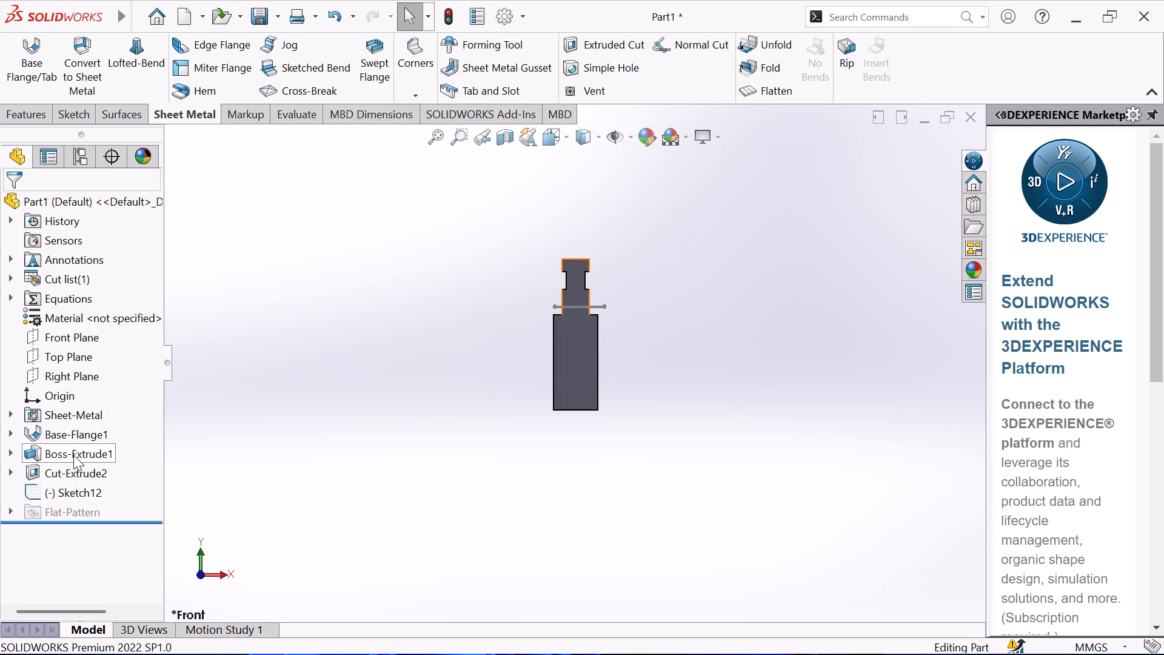
# Delete the tab's boss extrusion together with its dependent notch cut.
pyautogui.rightClick(56, 456)
pyautogui.click(114, 383)
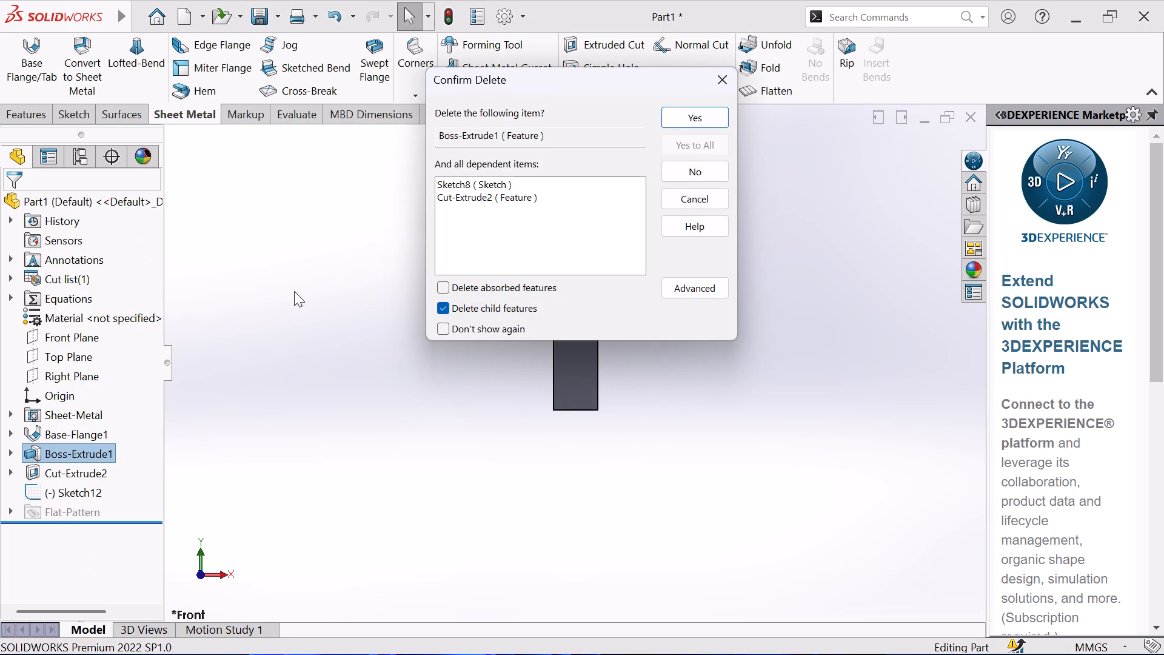
pyautogui.click(696, 112)
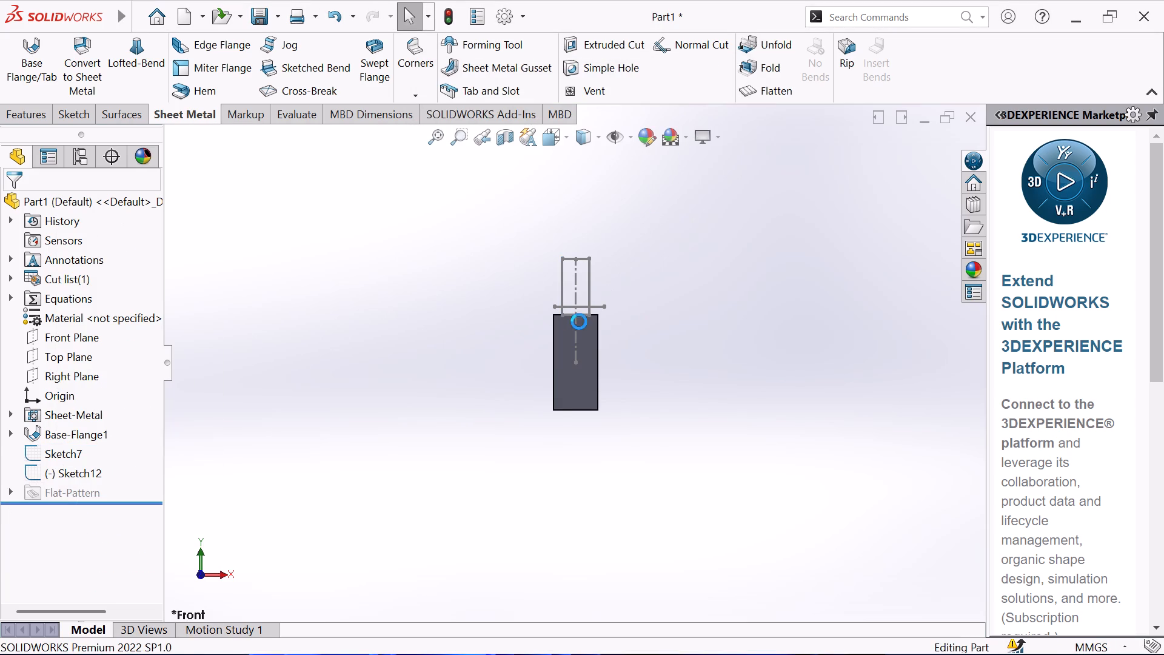
# Delete the leftover bend line sketch that crosses the tab outline.
pyautogui.scroll(-2, 575, 333)
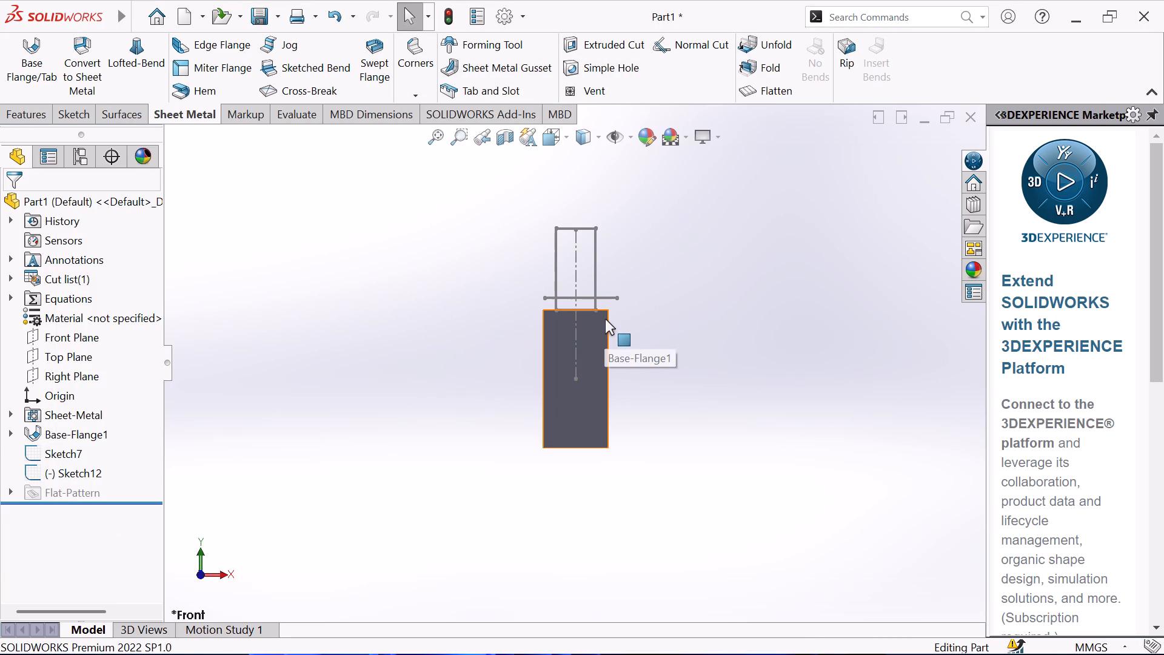
pyautogui.scroll(-2, 605, 319)
pyautogui.click(601, 296)
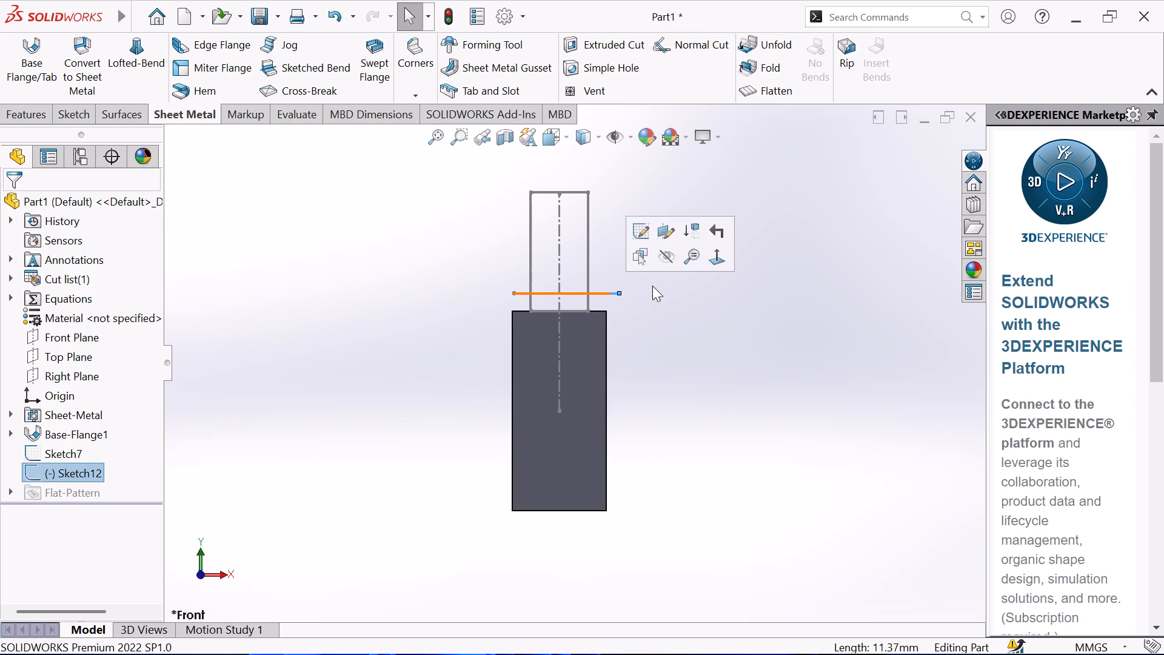
pyautogui.rightClick(199, 460)
pyautogui.click(265, 576)
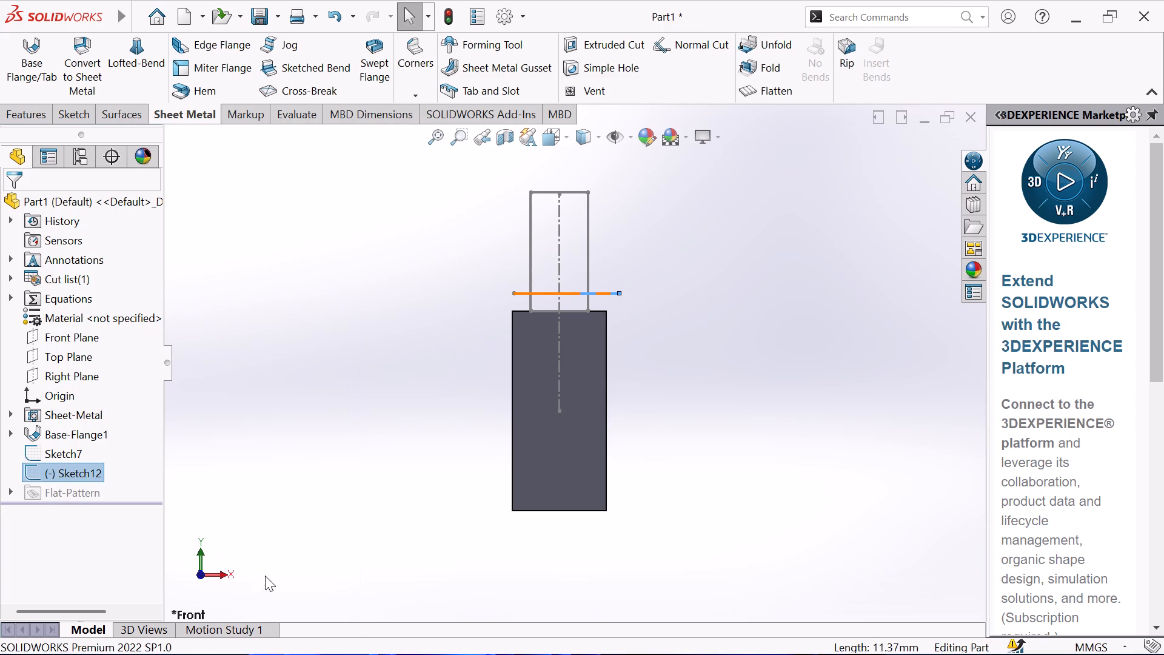
pyautogui.click(701, 123)
# Delete the leftover tab profile sketch so that only the base flange remains.
pyautogui.scroll(-3, 605, 223)
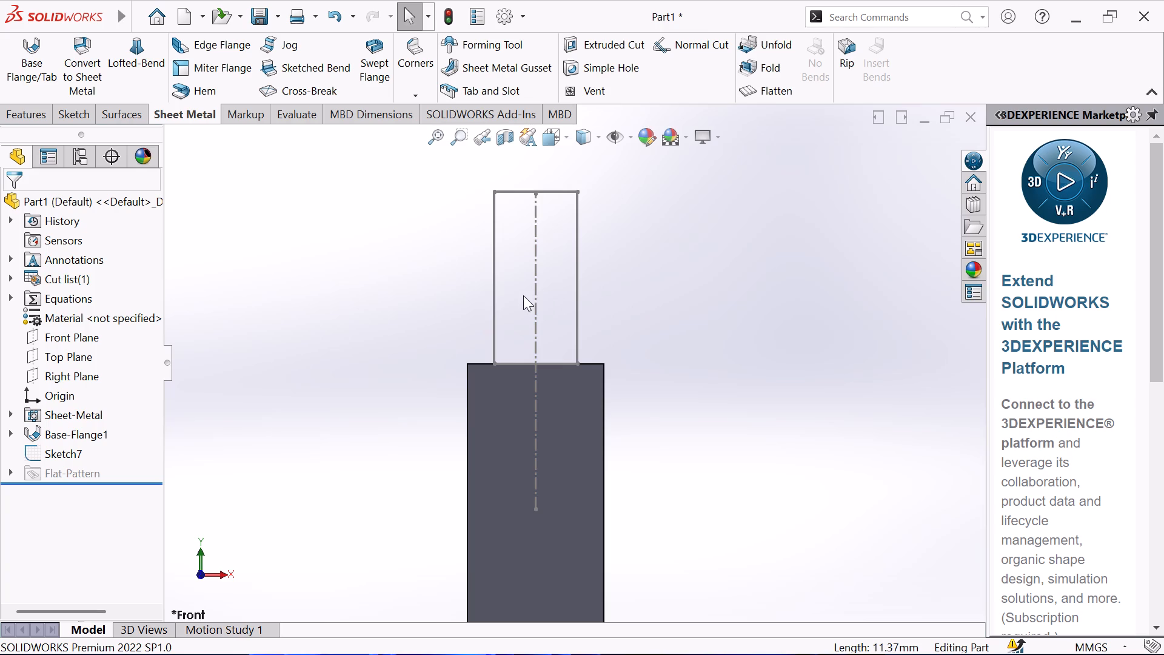
pyautogui.click(496, 252)
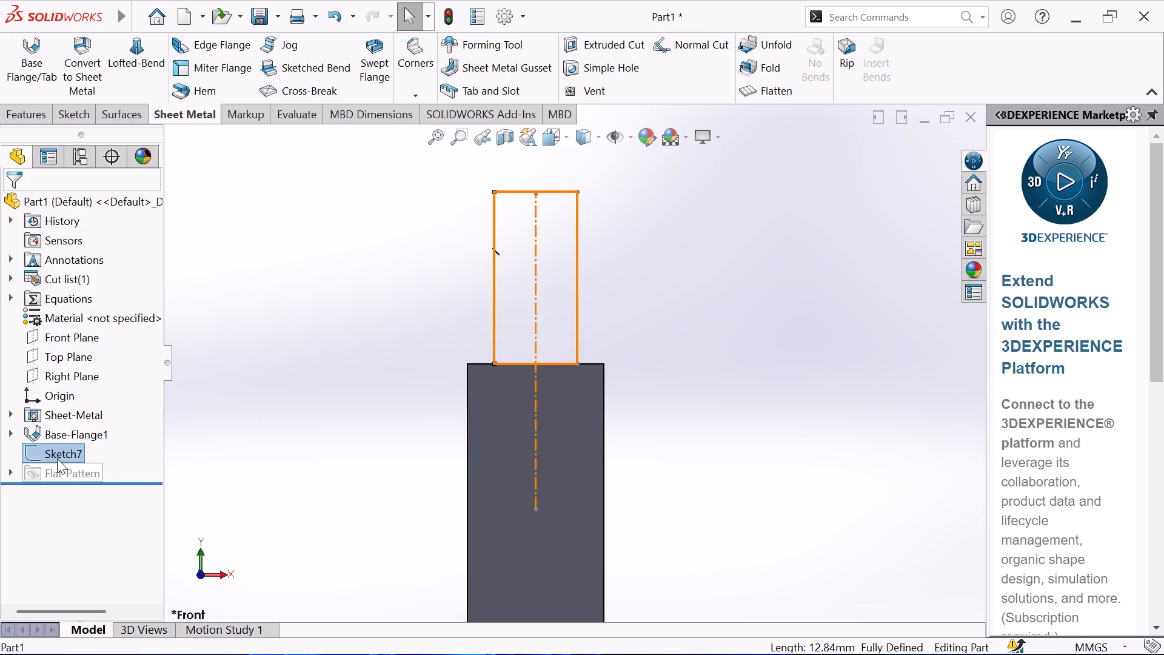
pyautogui.rightClick(58, 456)
pyautogui.click(140, 401)
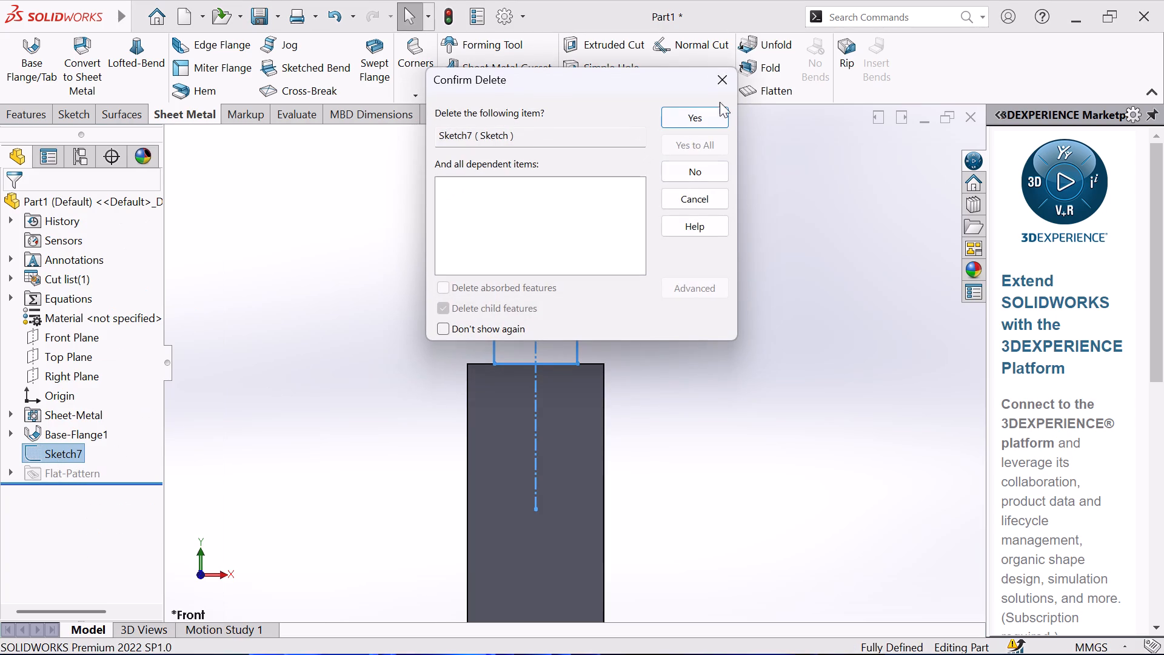
pyautogui.click(709, 120)
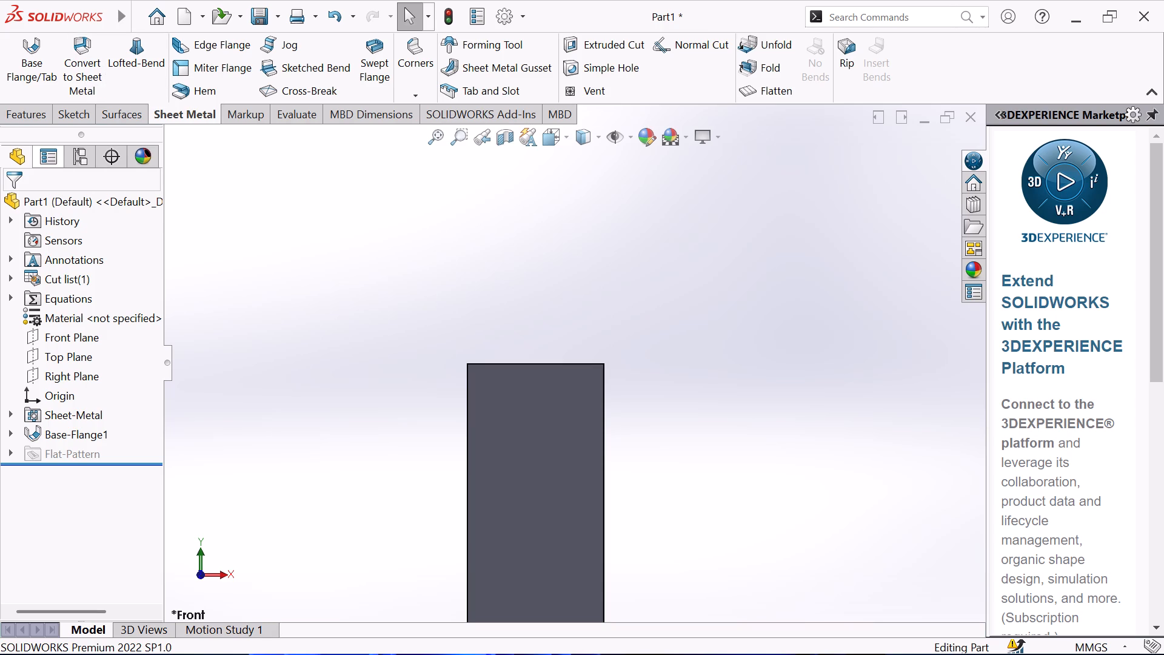
# Open a new sketch on the base flange's large front face.
pyautogui.click(70, 123)
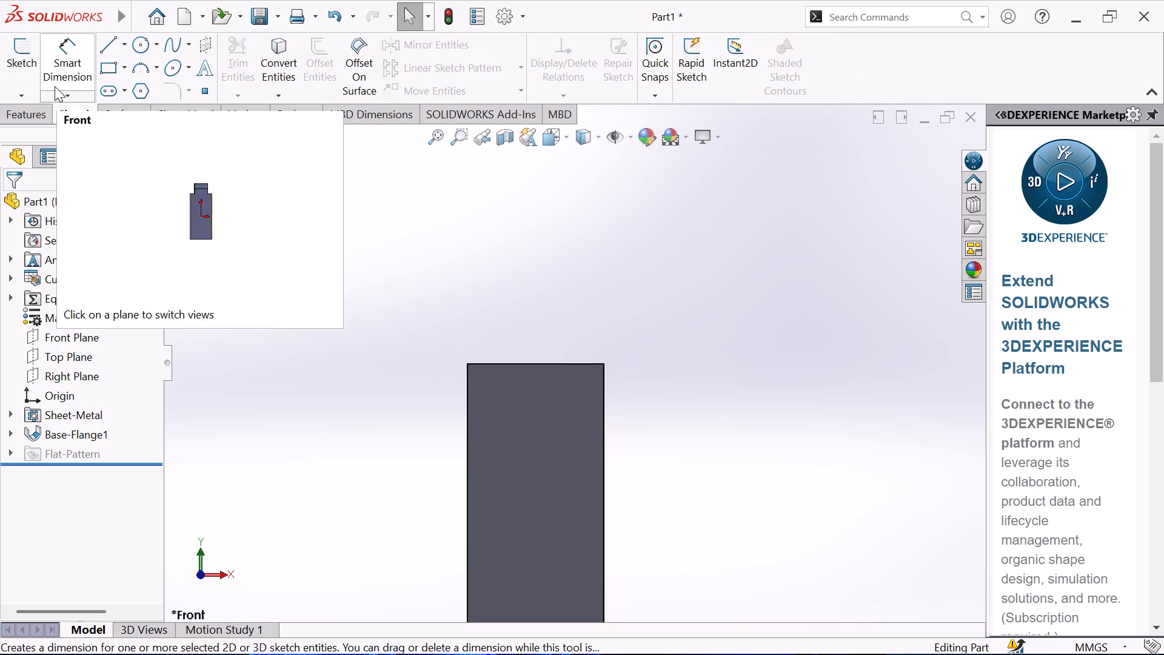
pyautogui.click(525, 480)
pyautogui.click(583, 446)
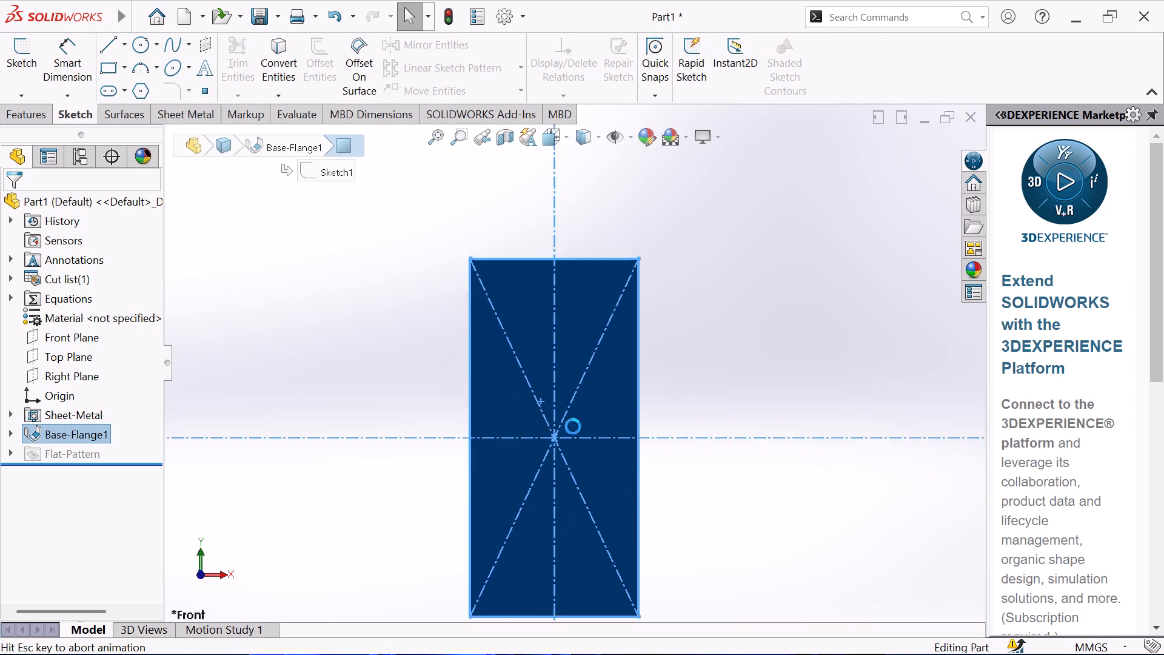
pyautogui.click(323, 316)
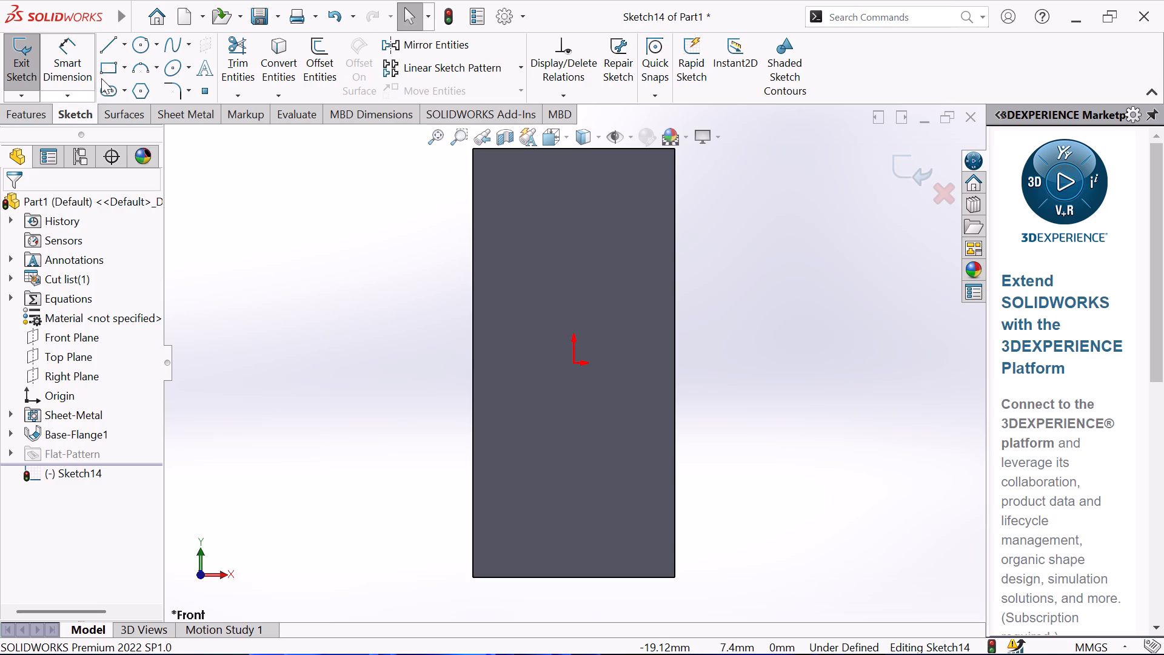
# Sketch a corner rectangle about 4.2 mm wide standing on the base's upper edge, roughly centered and extending upward.
pyautogui.click(106, 73)
pyautogui.scroll(2, 616, 195)
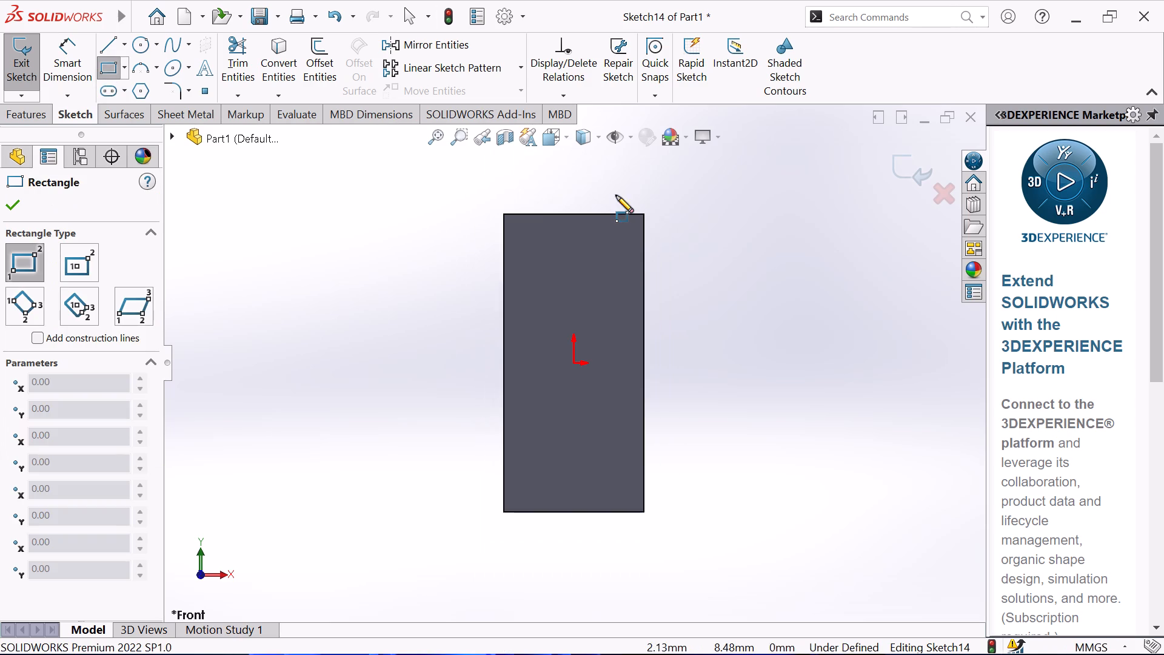
pyautogui.scroll(-3, 612, 198)
pyautogui.scroll(-2, 584, 260)
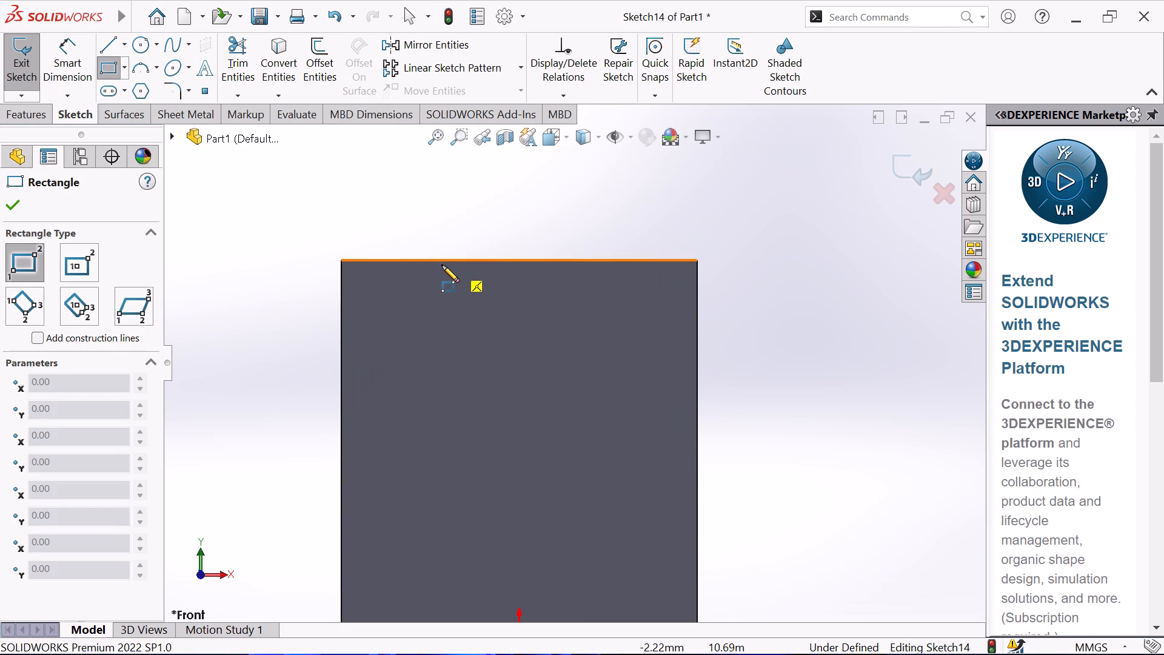
pyautogui.click(441, 261)
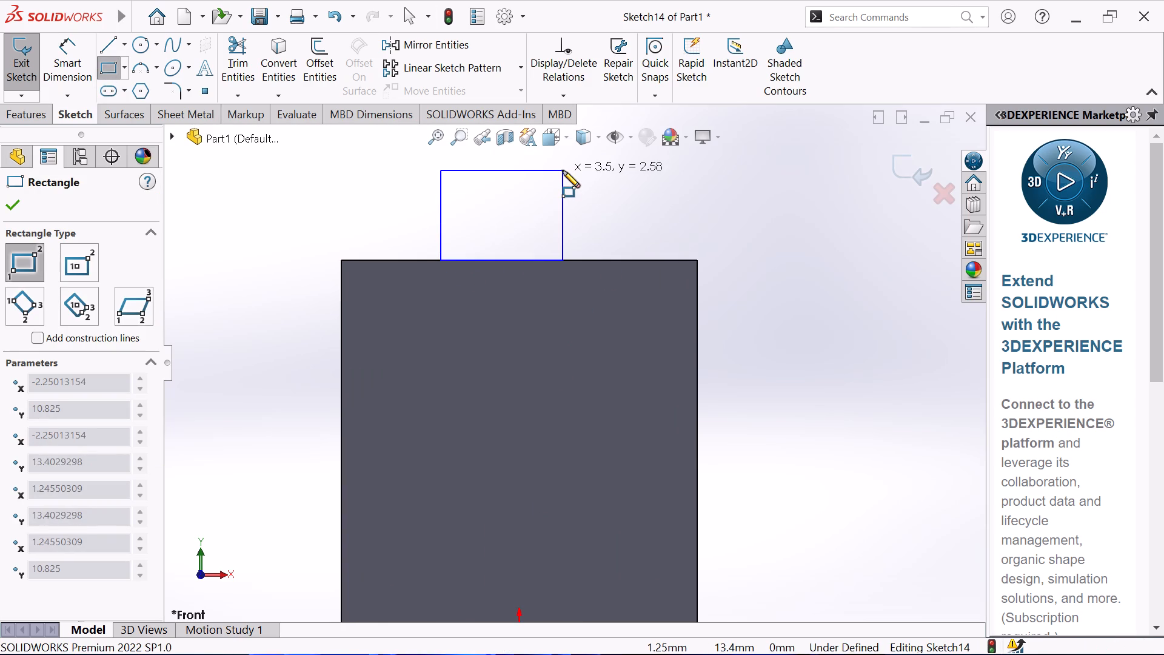
pyautogui.scroll(2, 563, 170)
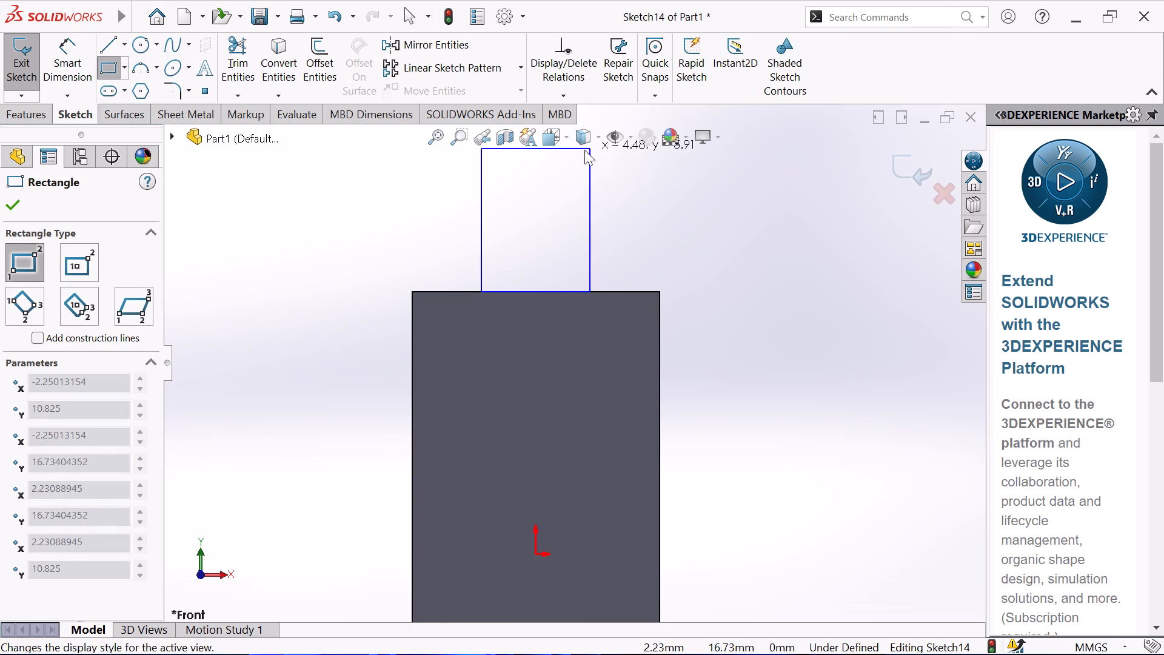
pyautogui.click(583, 157)
pyautogui.rightClick(668, 213)
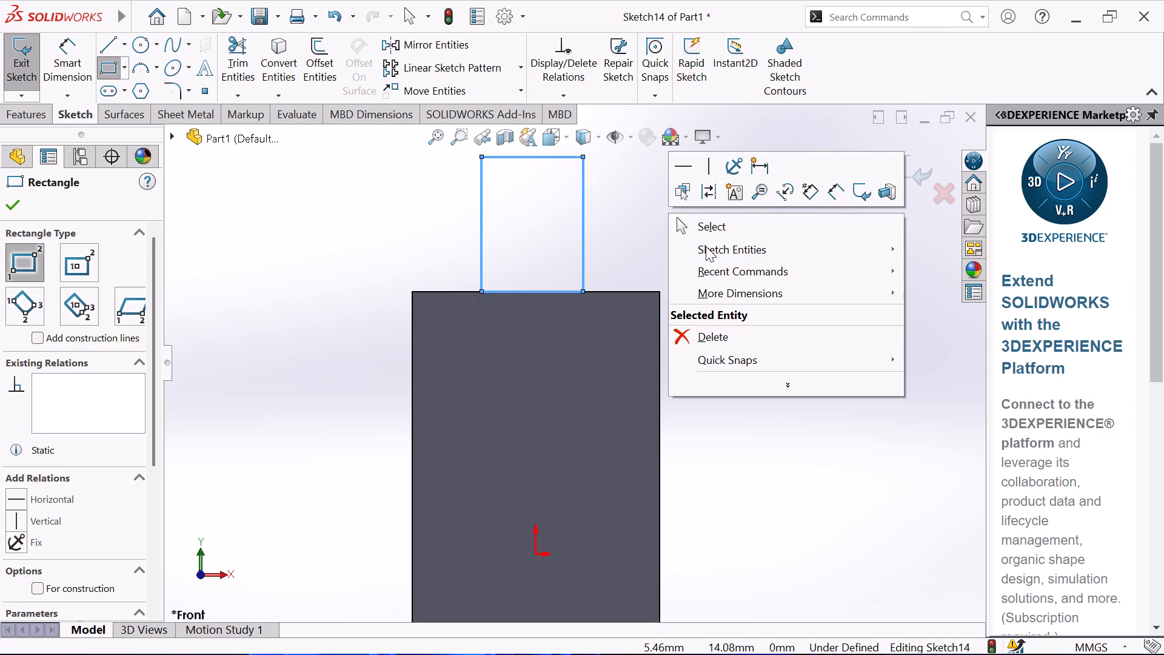
pyautogui.click(714, 227)
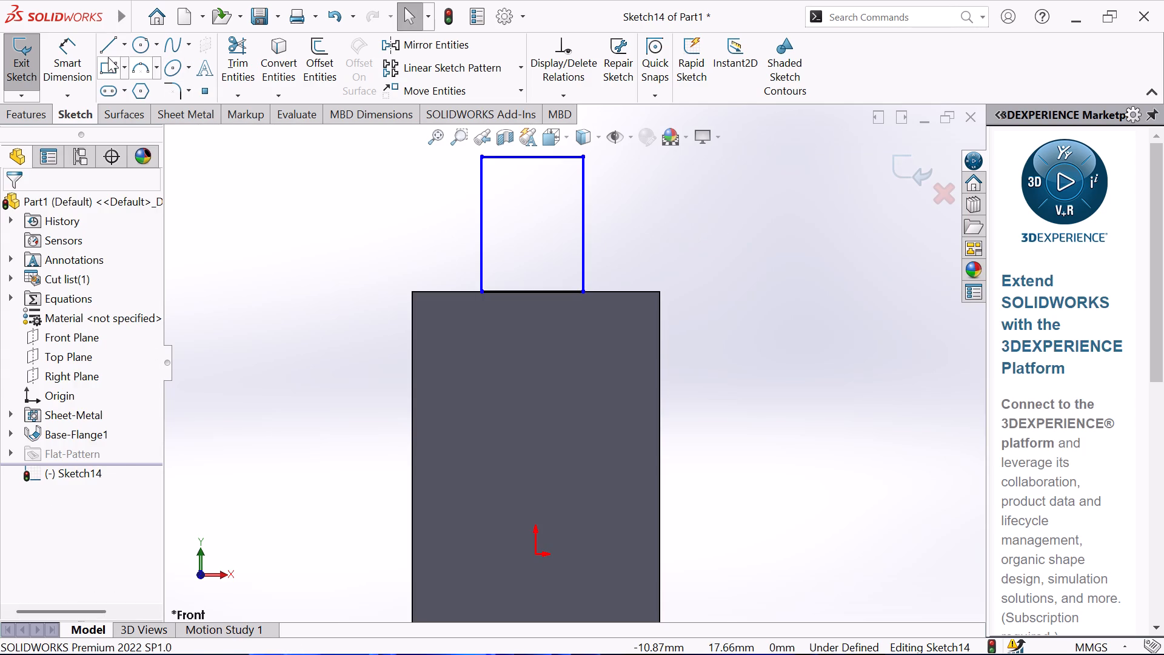
# Draw a vertical centerline about 18.75 mm long from the origin up past the rectangle's top edge.
pyautogui.click(123, 39)
pyautogui.click(118, 84)
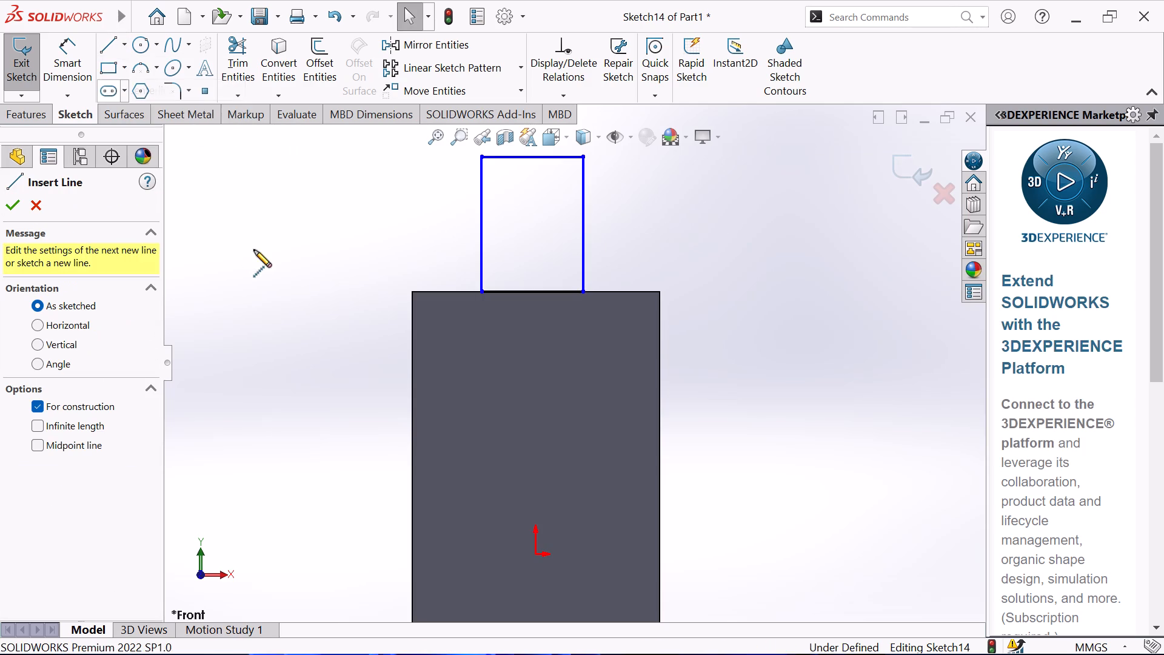
pyautogui.click(538, 557)
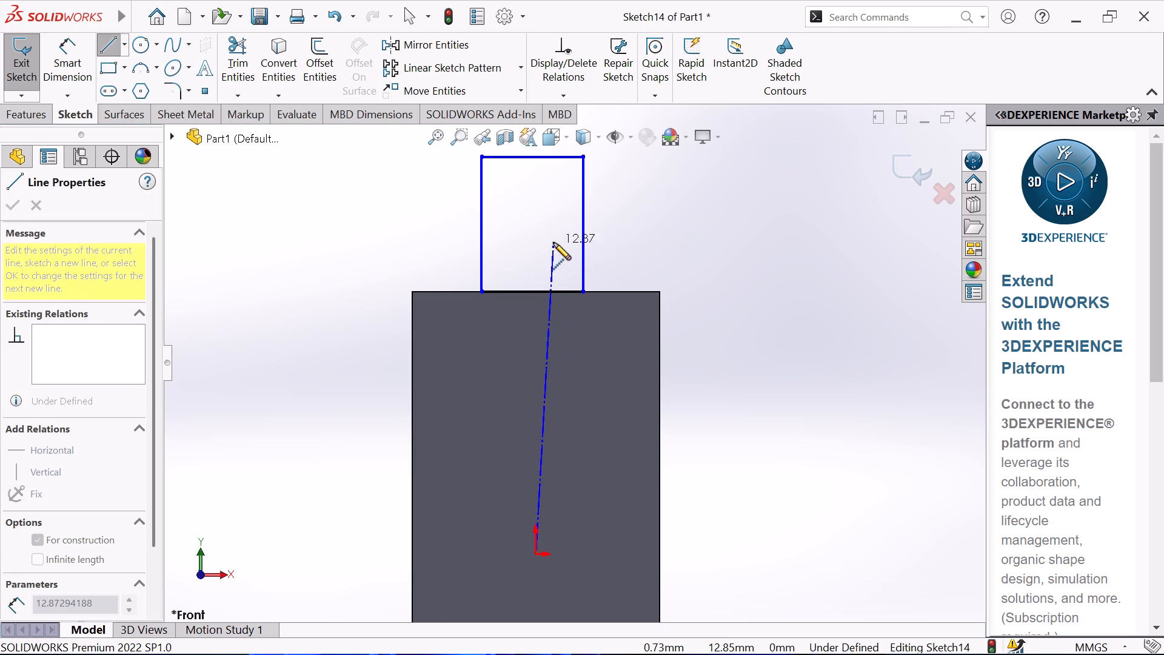
pyautogui.scroll(2, 554, 243)
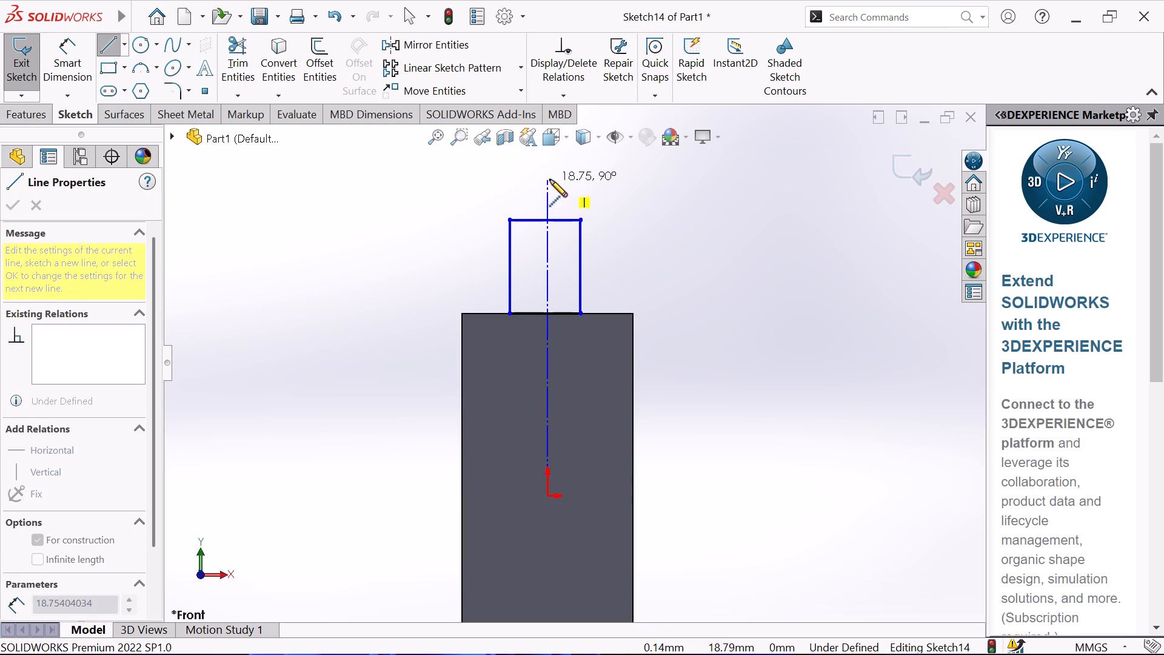
pyautogui.click(550, 180)
pyautogui.rightClick(624, 213)
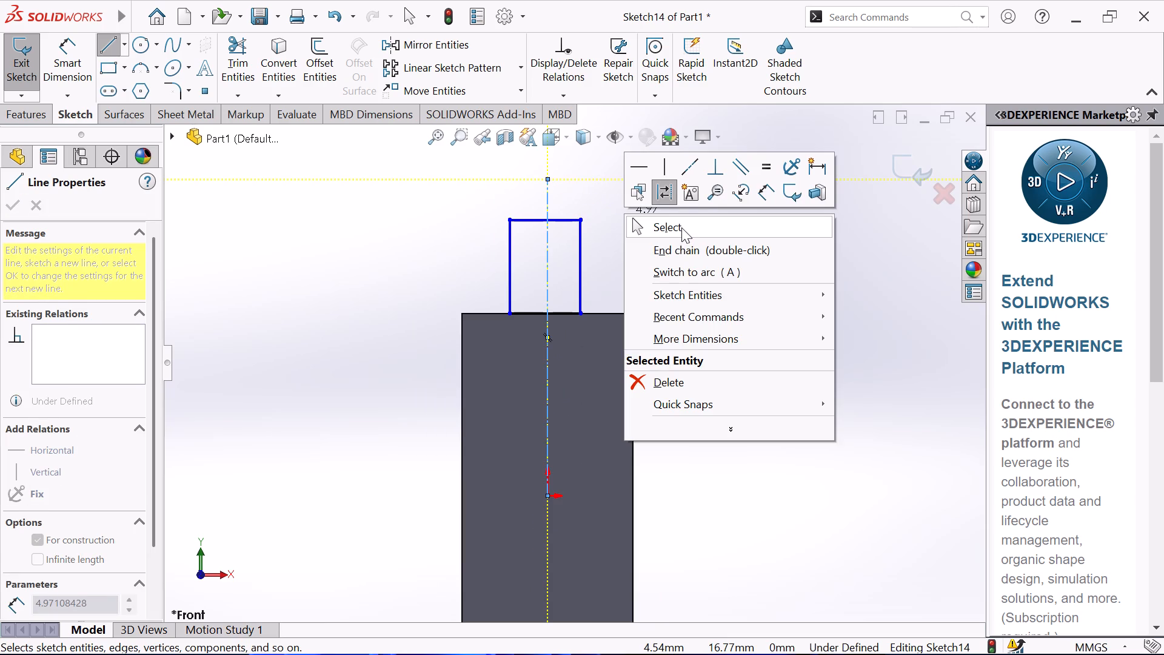
pyautogui.click(681, 227)
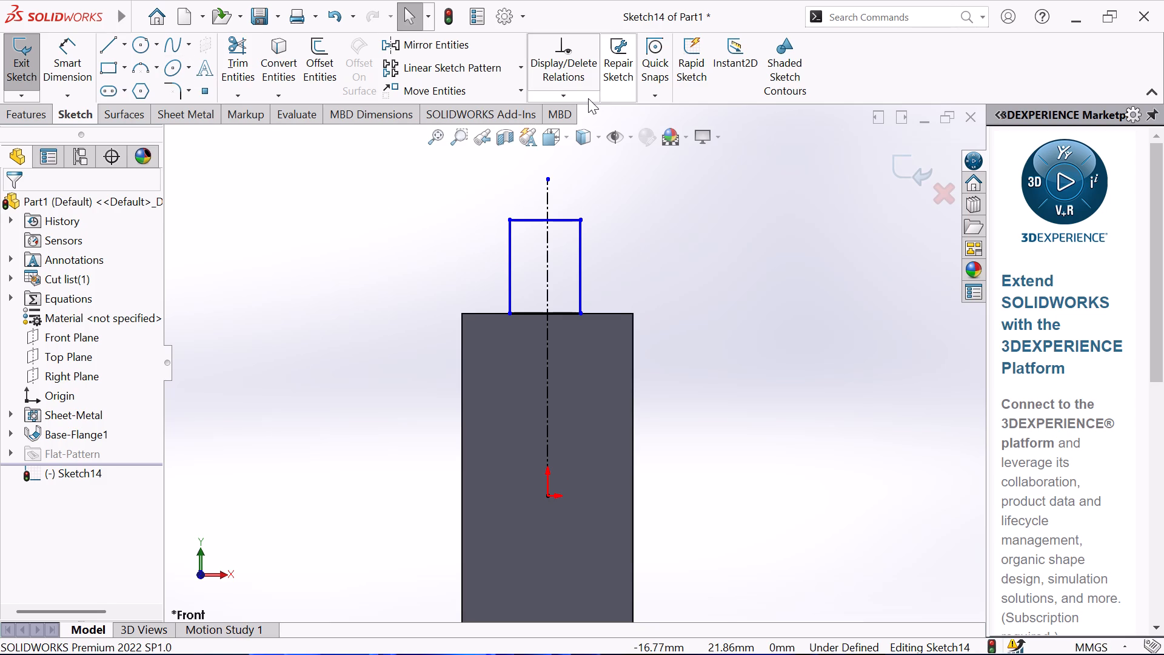
# Add a Symmetric relation between the rectangle's two upper corners about the vertical centerline.
pyautogui.click(587, 98)
pyautogui.click(586, 140)
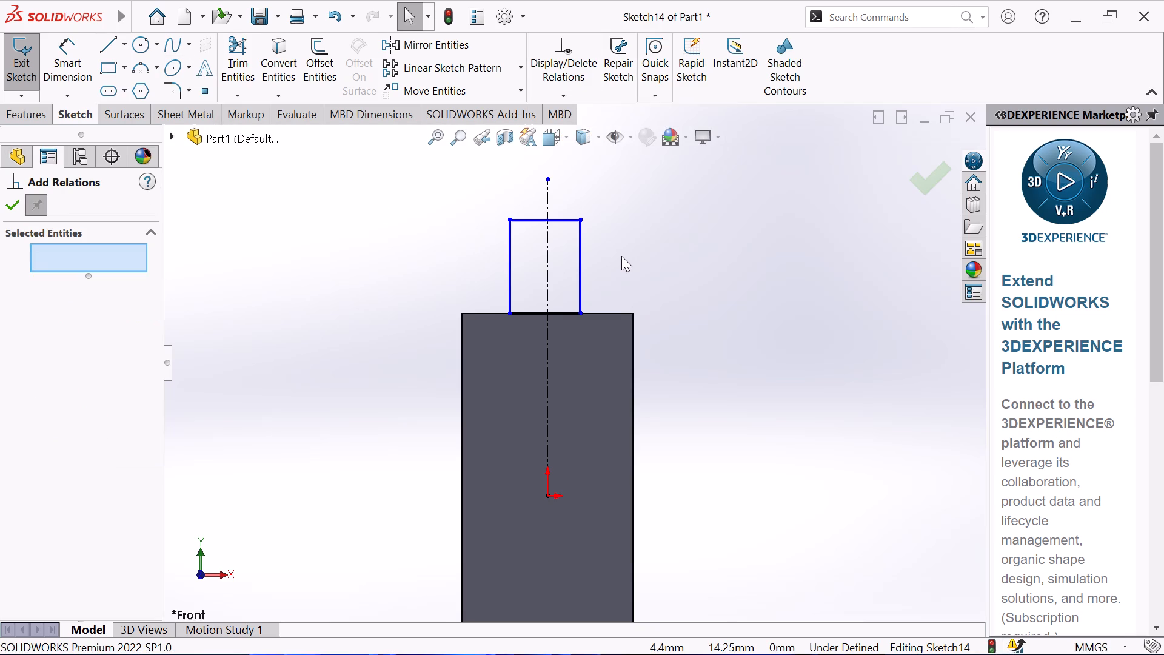
pyautogui.scroll(-3, 593, 225)
pyautogui.click(571, 243)
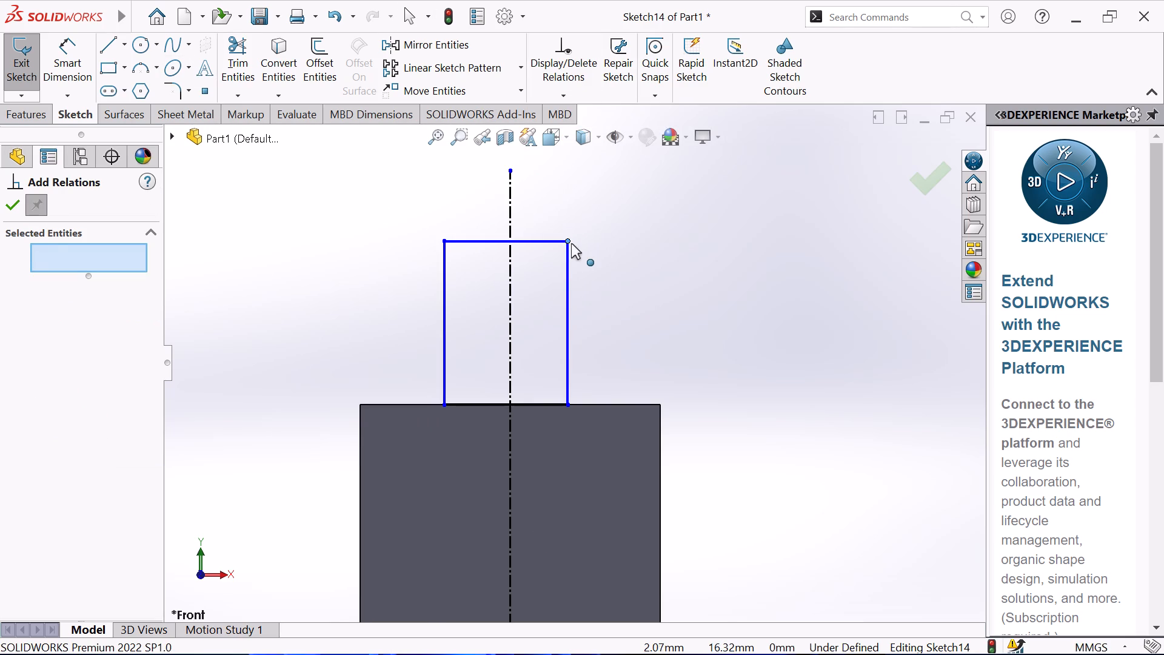
pyautogui.click(444, 241)
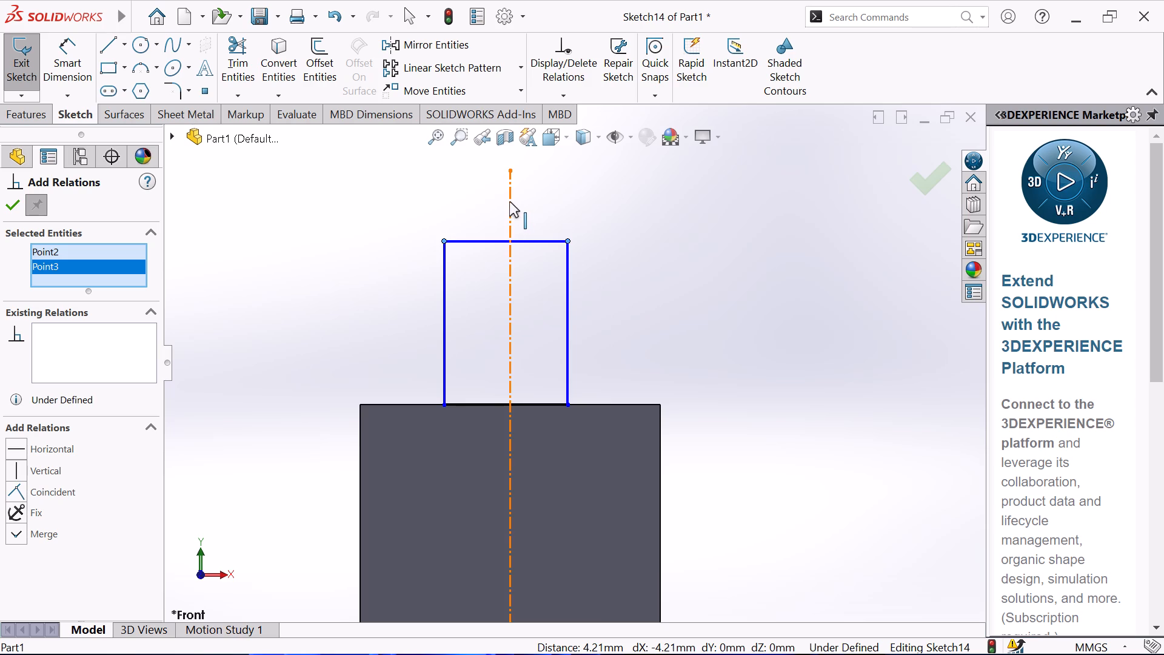
pyautogui.click(509, 201)
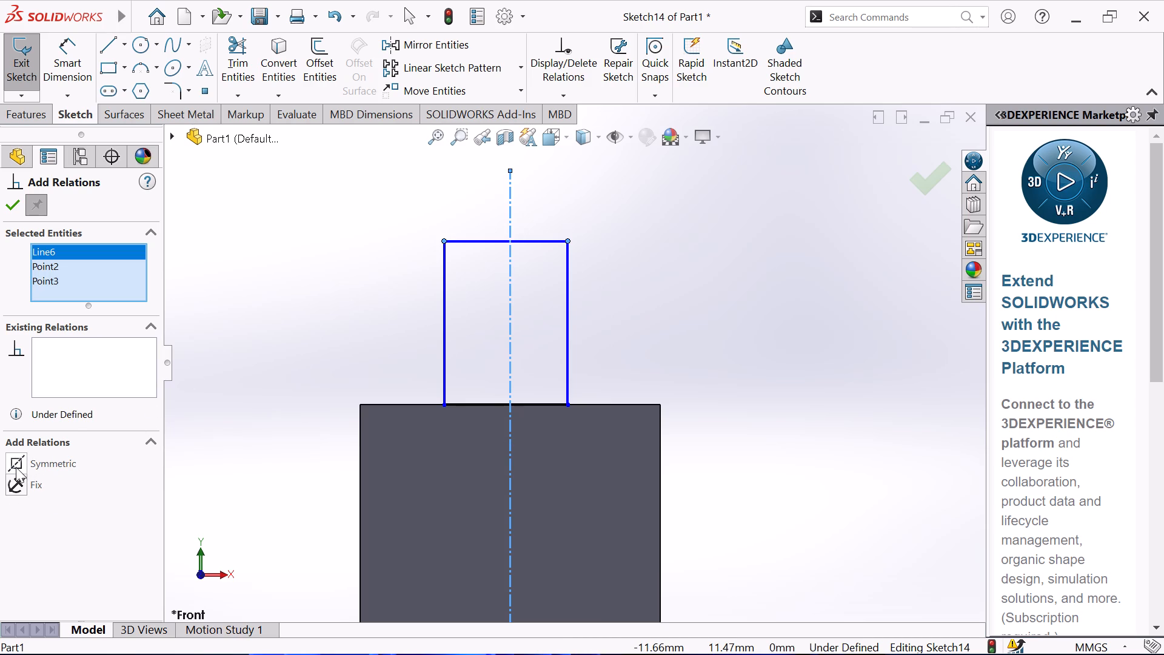
pyautogui.click(16, 461)
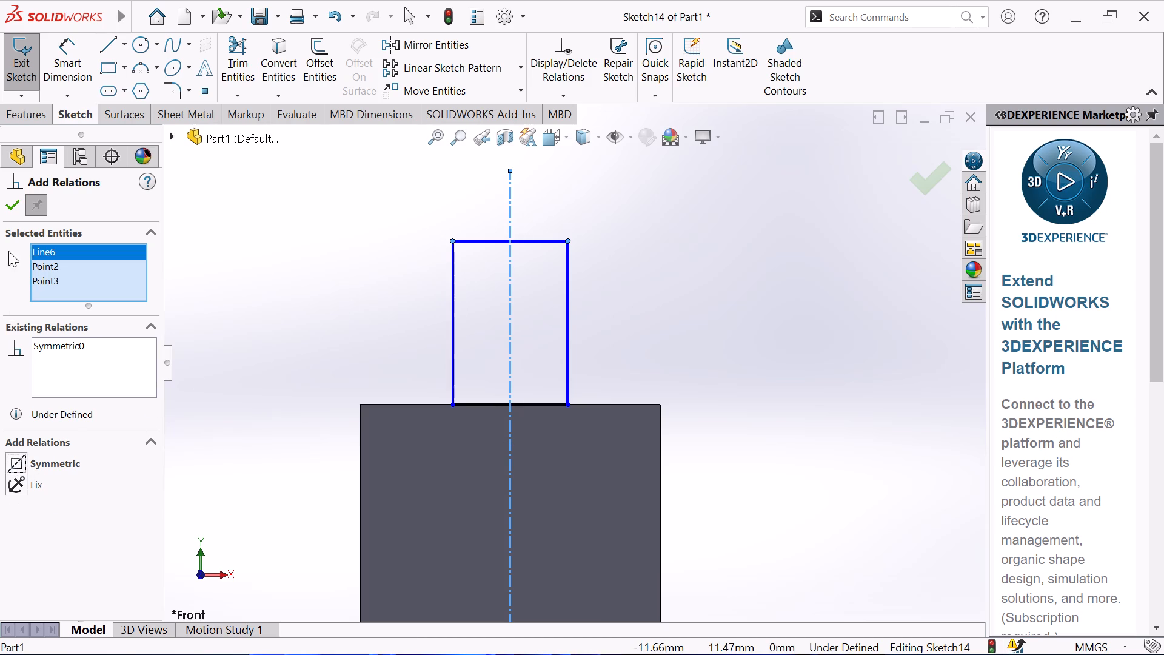
# Dimension the sketched rectangle's top edge and set its width to 6.20 mm.
pyautogui.click(10, 210)
pyautogui.click(59, 50)
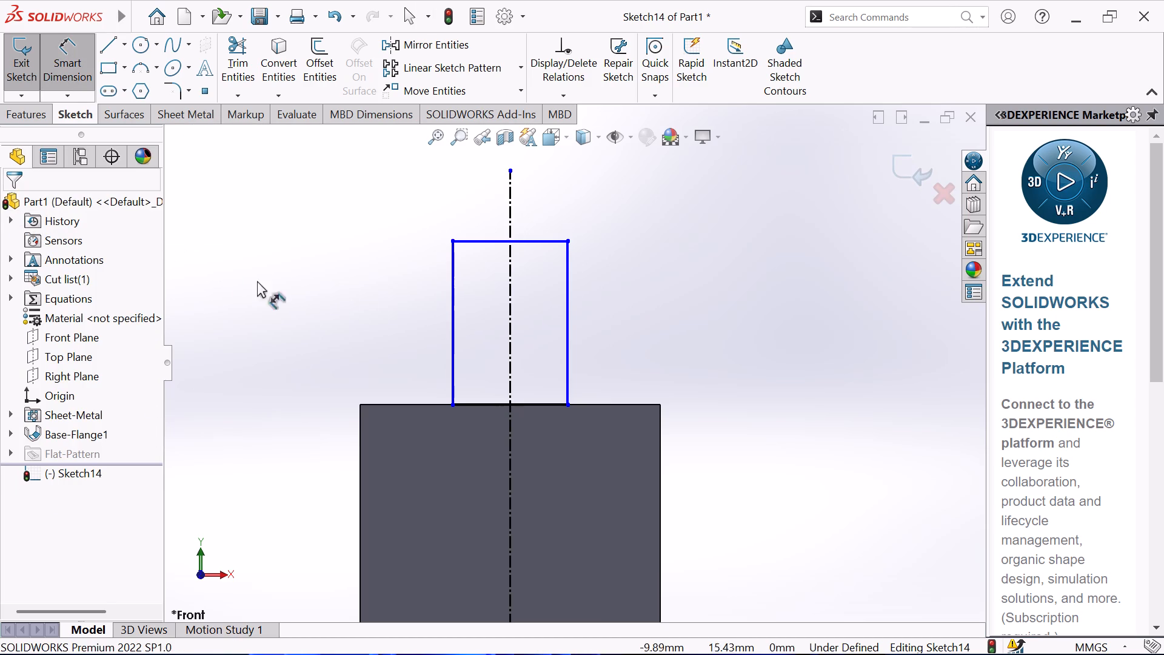
pyautogui.click(492, 244)
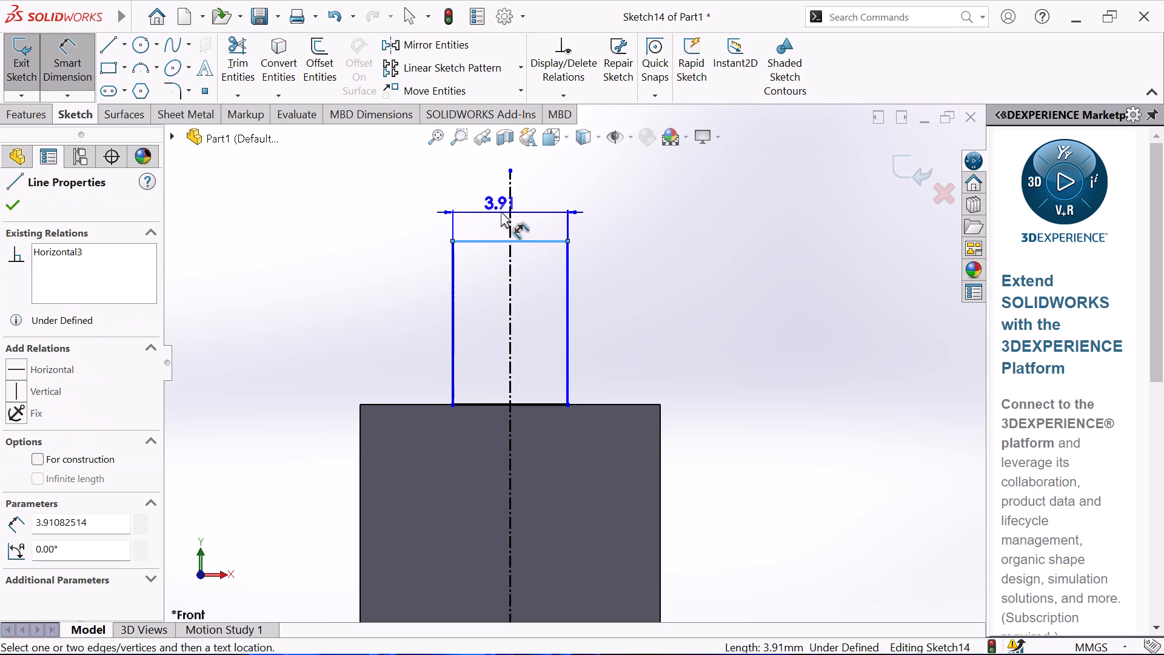
pyautogui.click(501, 211)
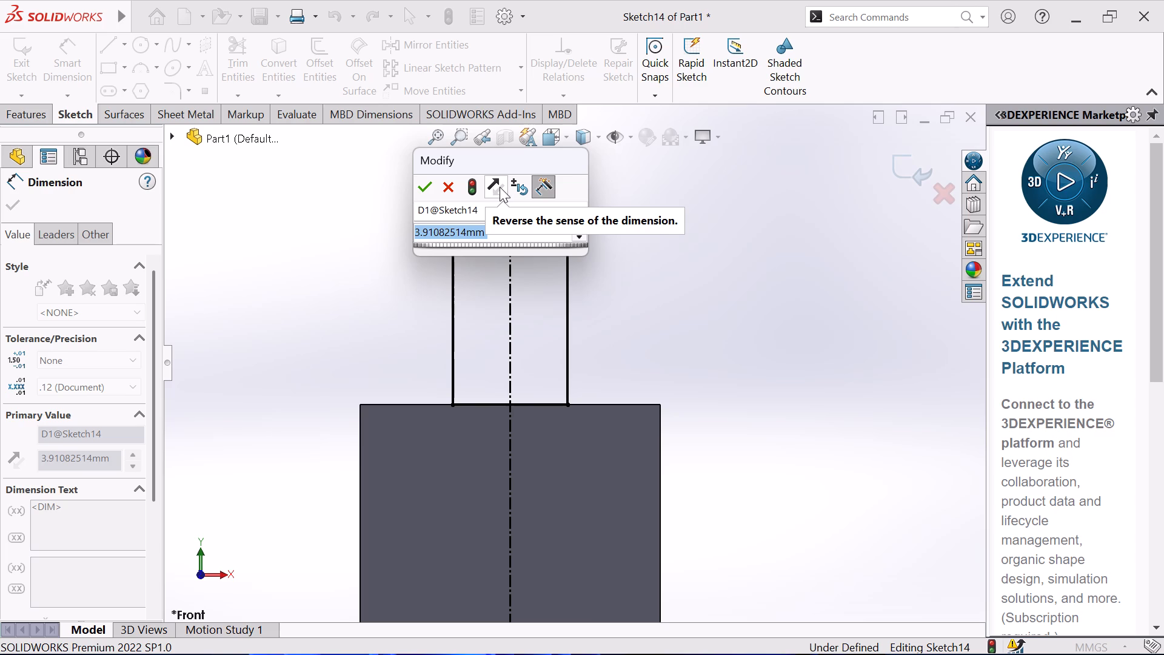
pyautogui.press('6')
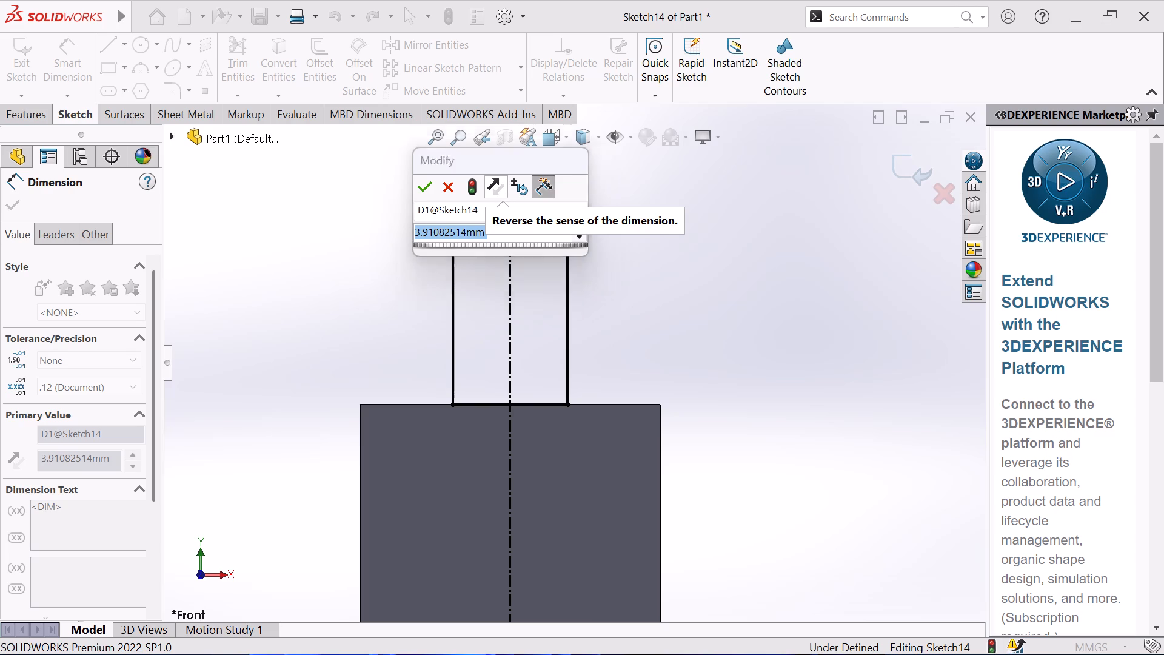
pyautogui.write('.20')
pyautogui.press('Return')
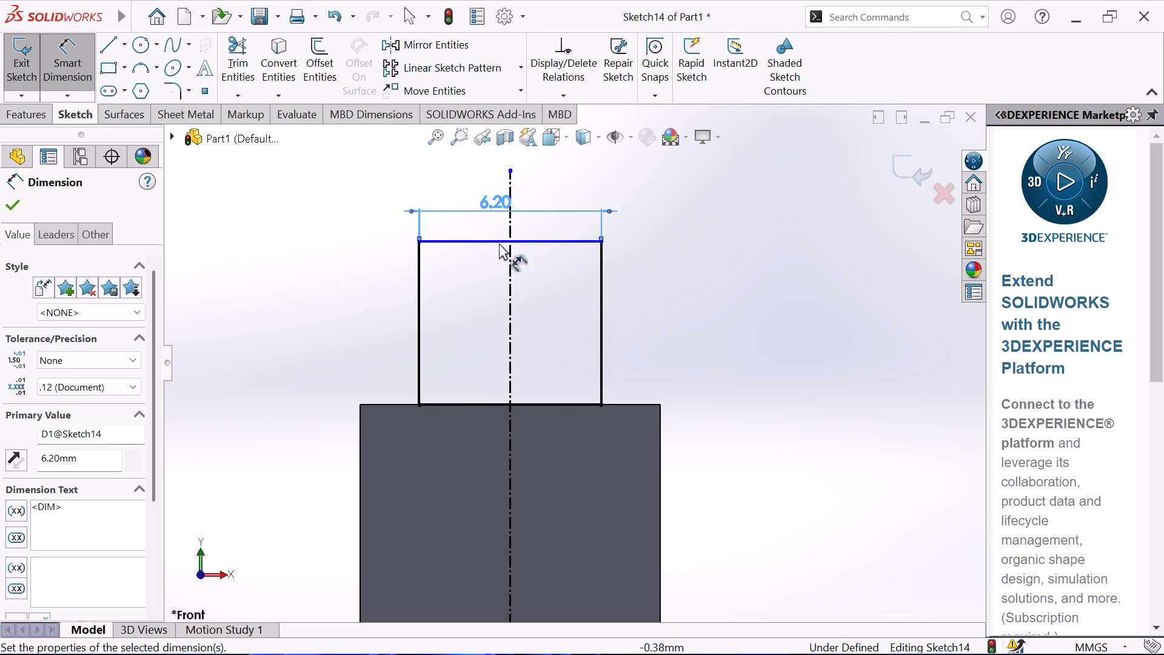
# Dimension the rectangle's vertical side and set its height above the base to 1.92 mm.
pyautogui.click(421, 358)
pyautogui.click(357, 341)
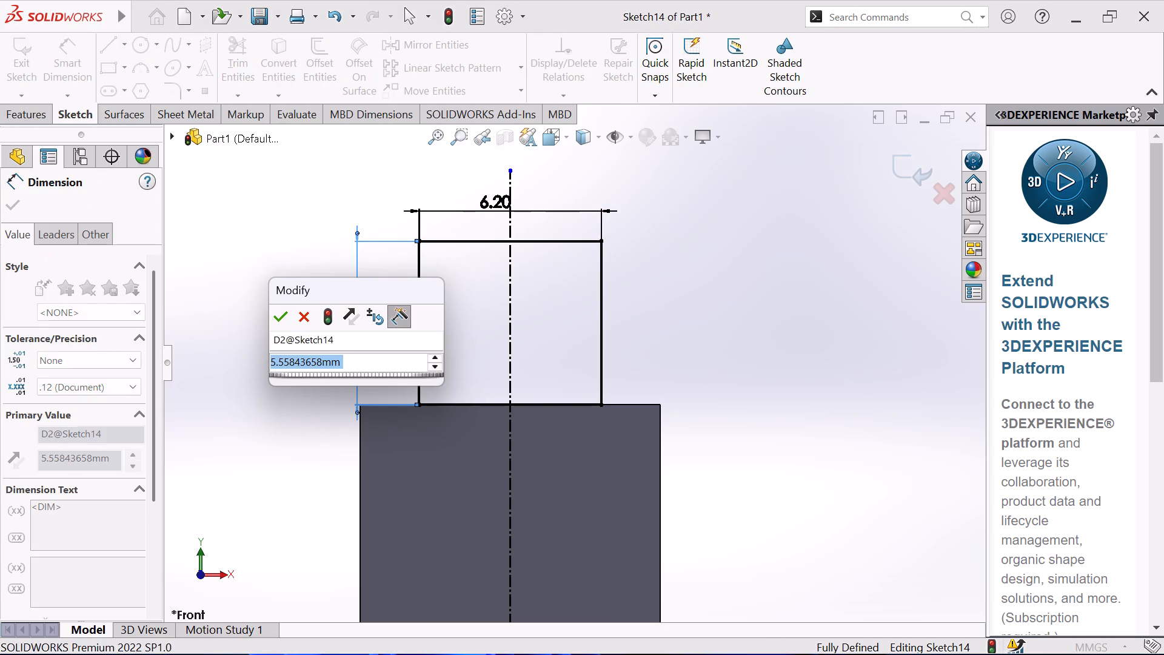
pyautogui.press('1')
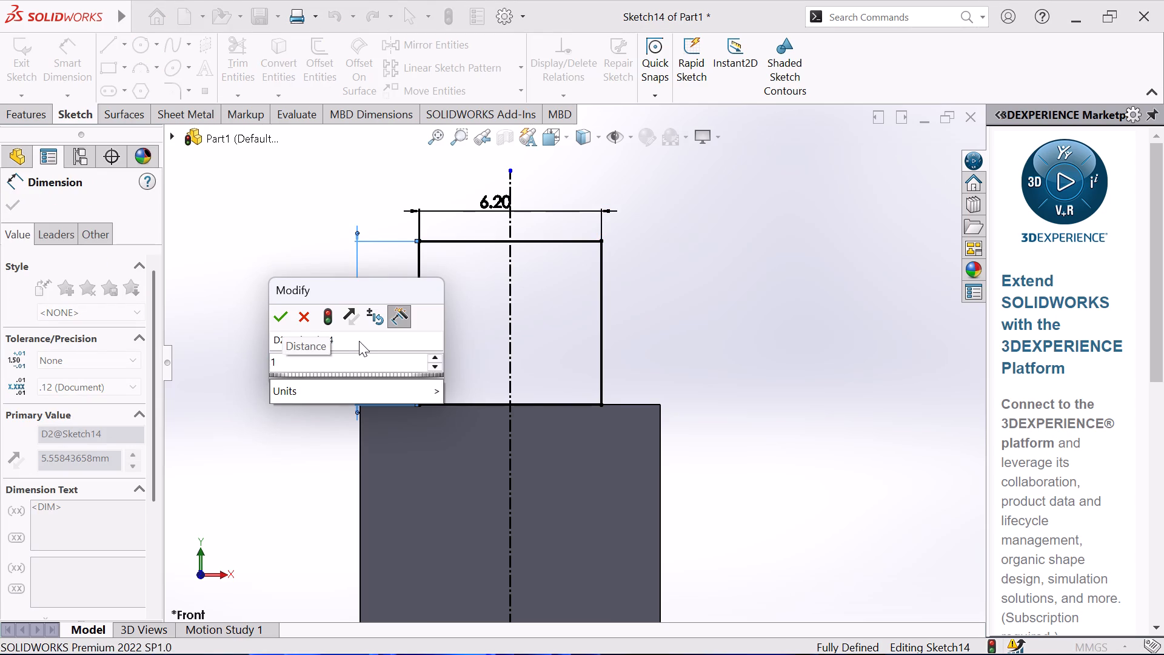
pyautogui.press('.')
pyautogui.write('92')
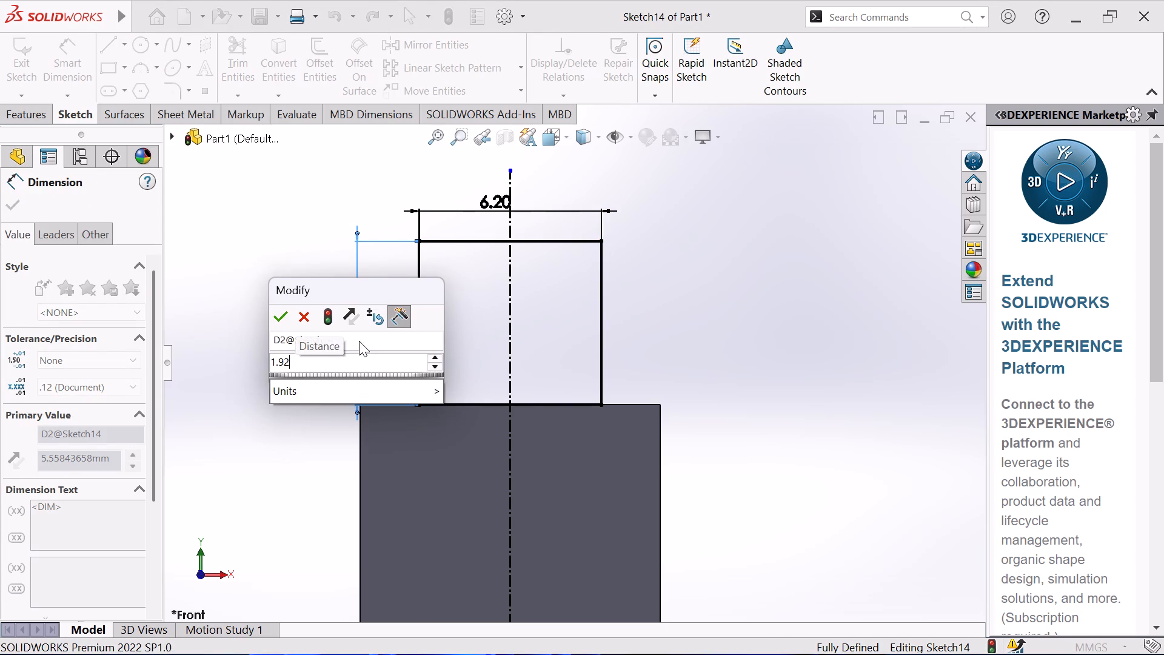
pyautogui.press('Return')
pyautogui.rightClick(312, 272)
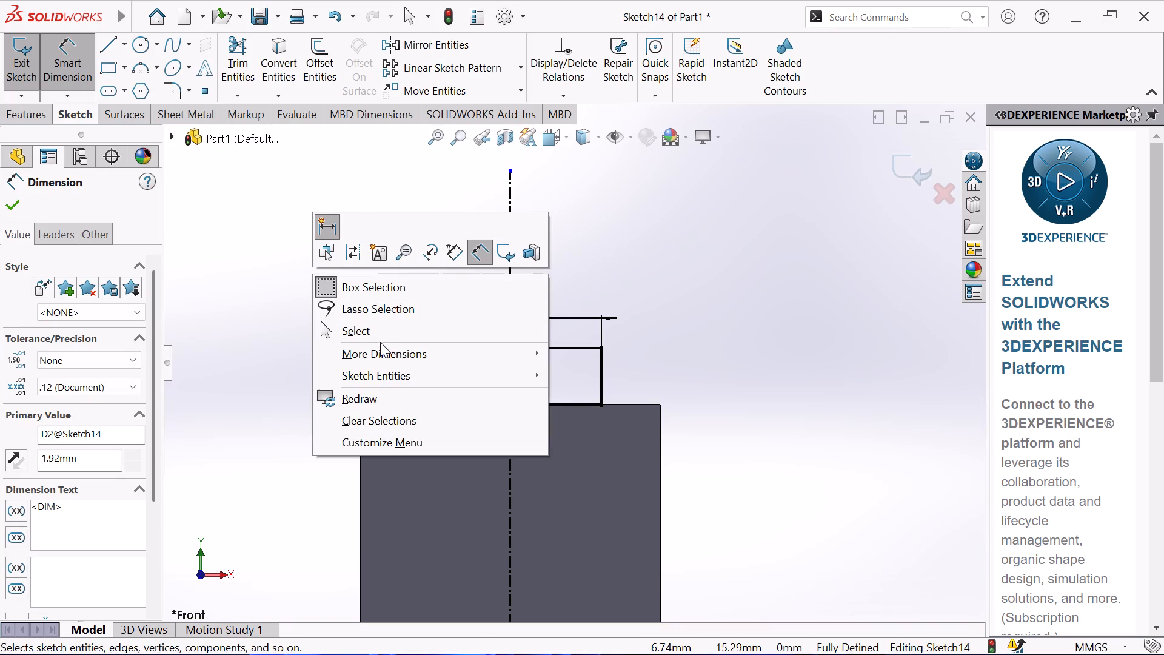
pyautogui.click(384, 329)
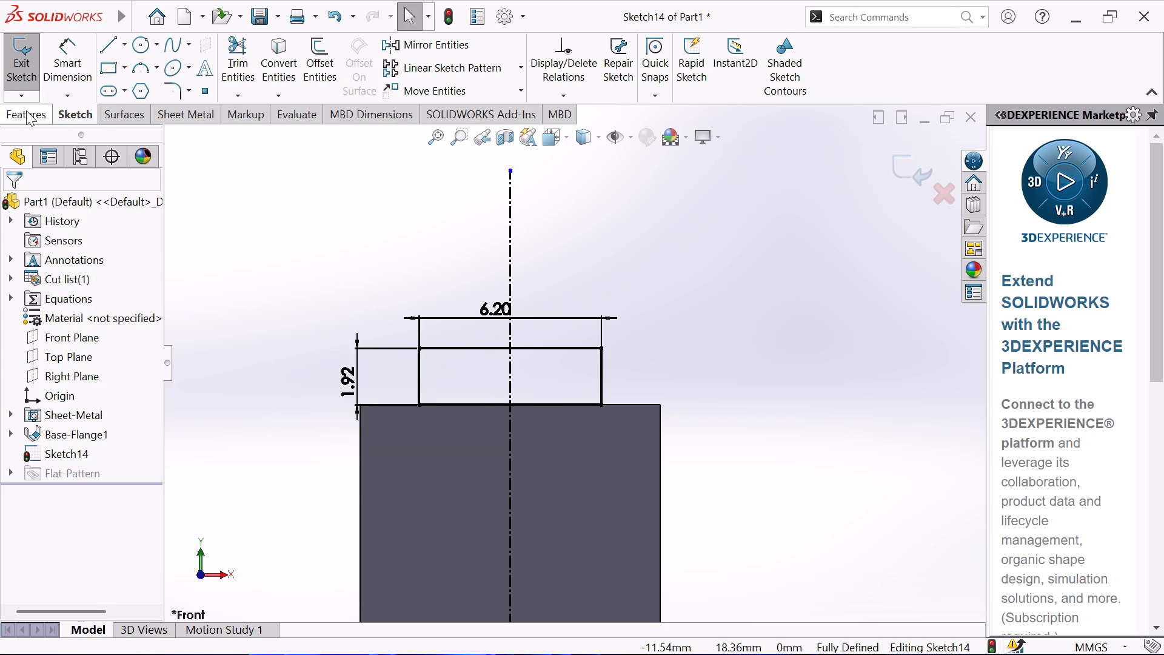
# Extrude the rectangle as a 2 mm blind boss, reversed into the base's thickness and merged with it.
pyautogui.click(26, 110)
pyautogui.click(33, 72)
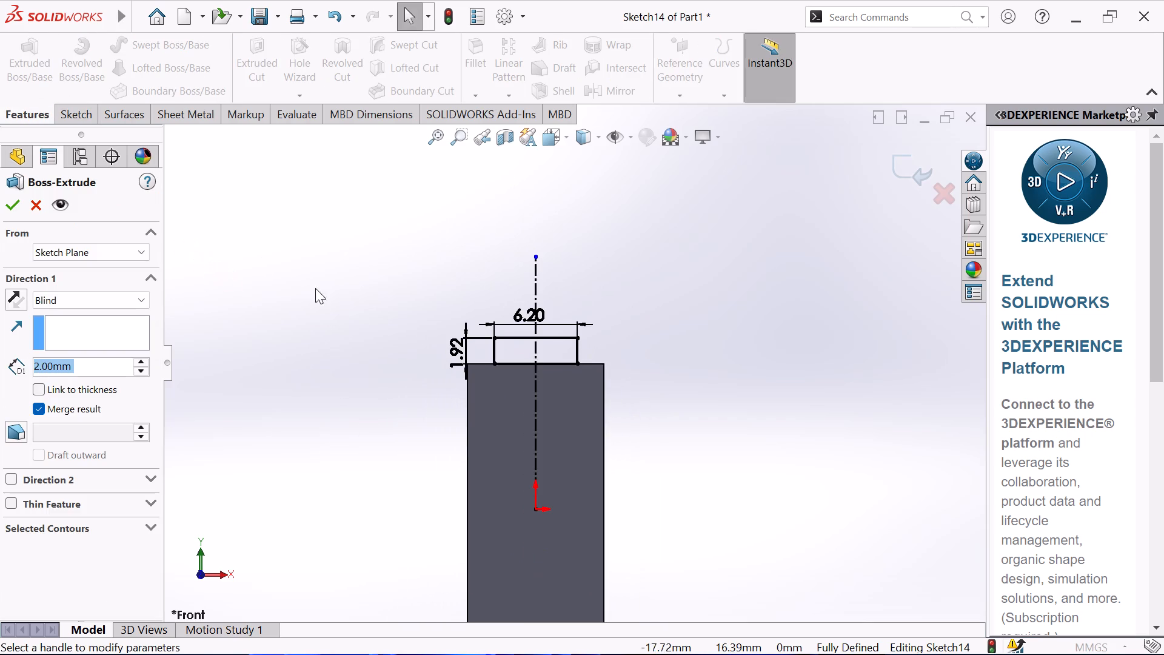
pyautogui.scroll(-3, 346, 283)
pyautogui.moveTo(350, 287); pyautogui.dragTo(428, 311, button='middle')
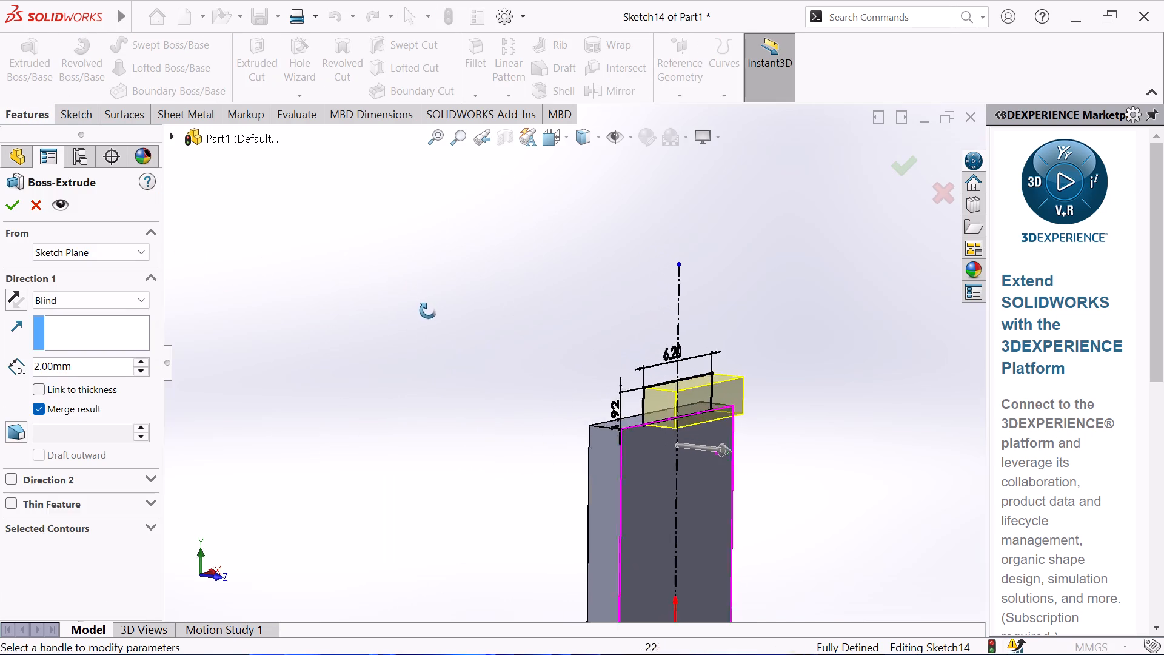
pyautogui.moveTo(428, 311); pyautogui.dragTo(436, 327, button='middle')
pyautogui.click(16, 299)
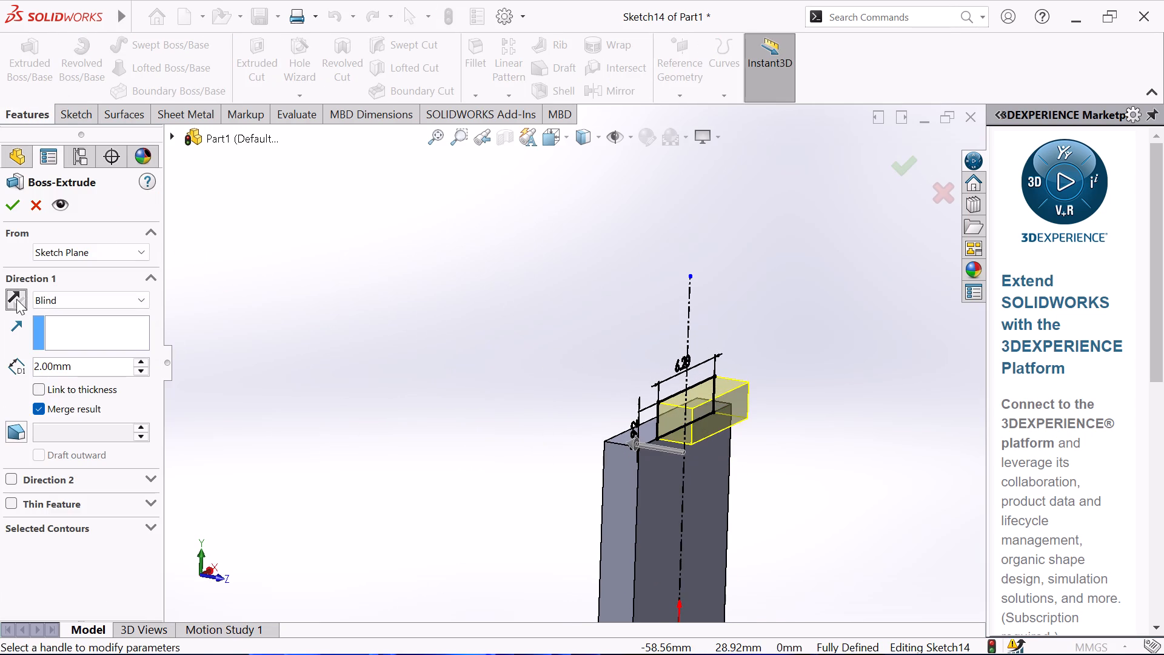
pyautogui.moveTo(328, 282); pyautogui.dragTo(407, 395, button='middle')
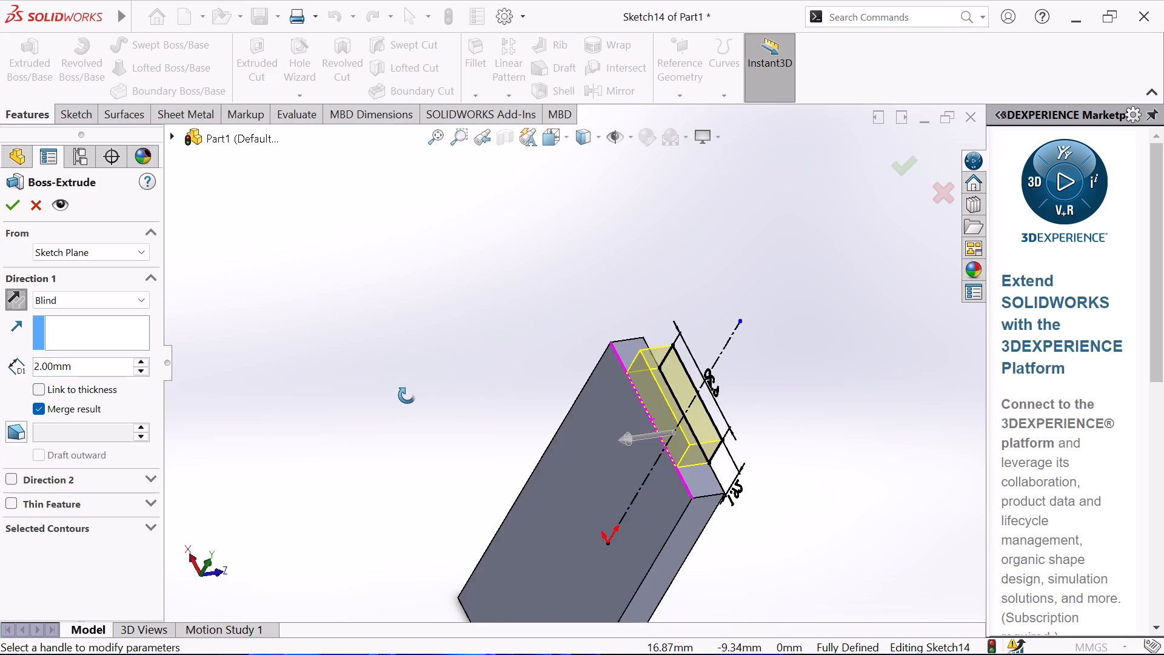
pyautogui.moveTo(407, 395); pyautogui.dragTo(328, 398, button='middle')
pyautogui.click(9, 209)
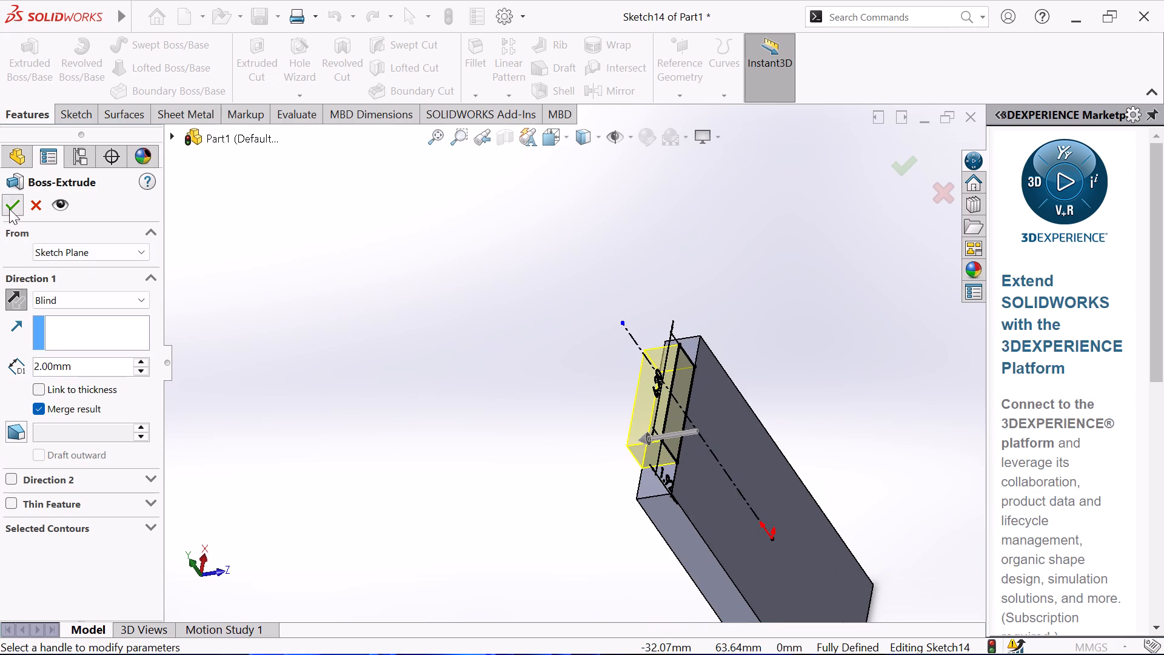
pyautogui.click(346, 301)
# Add a 90° edge flange with a 15 mm blind length on the tab's rear end edge, folding toward the base's front.
pyautogui.scroll(2, 377, 304)
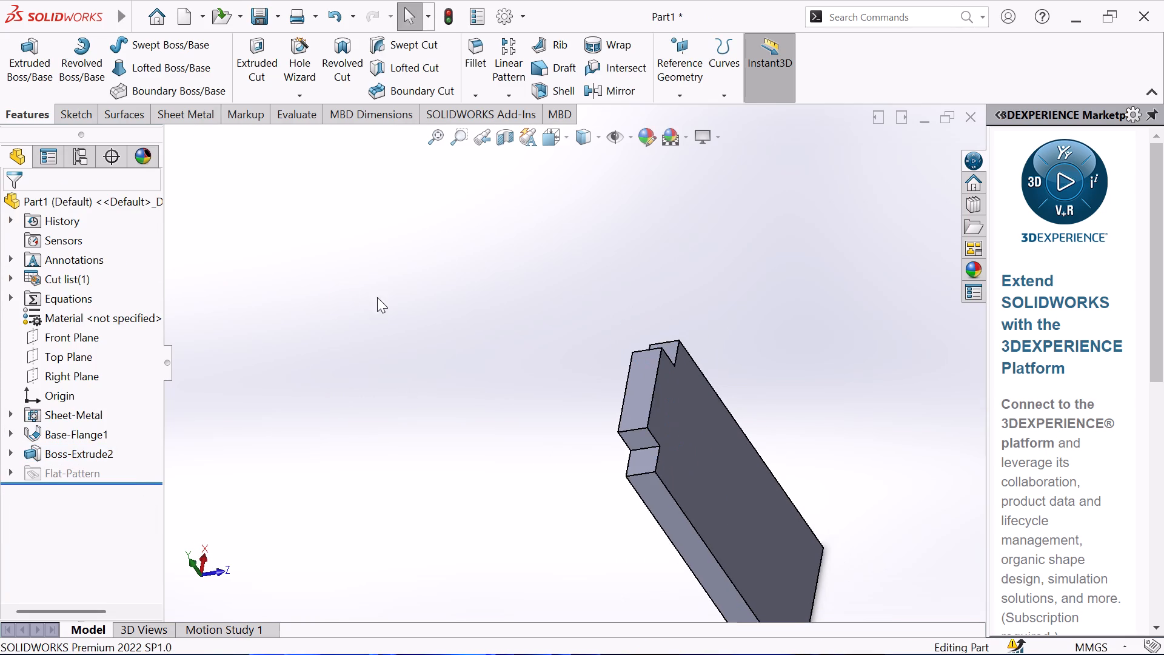
pyautogui.moveTo(375, 286); pyautogui.dragTo(351, 255, button='middle')
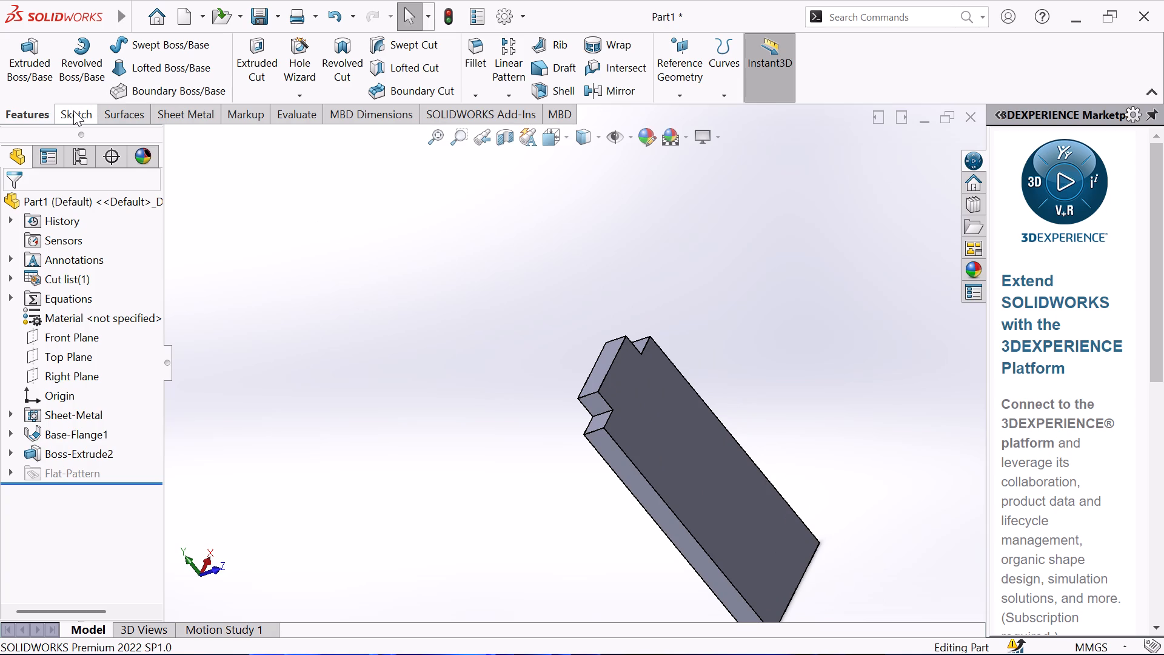
pyautogui.click(187, 112)
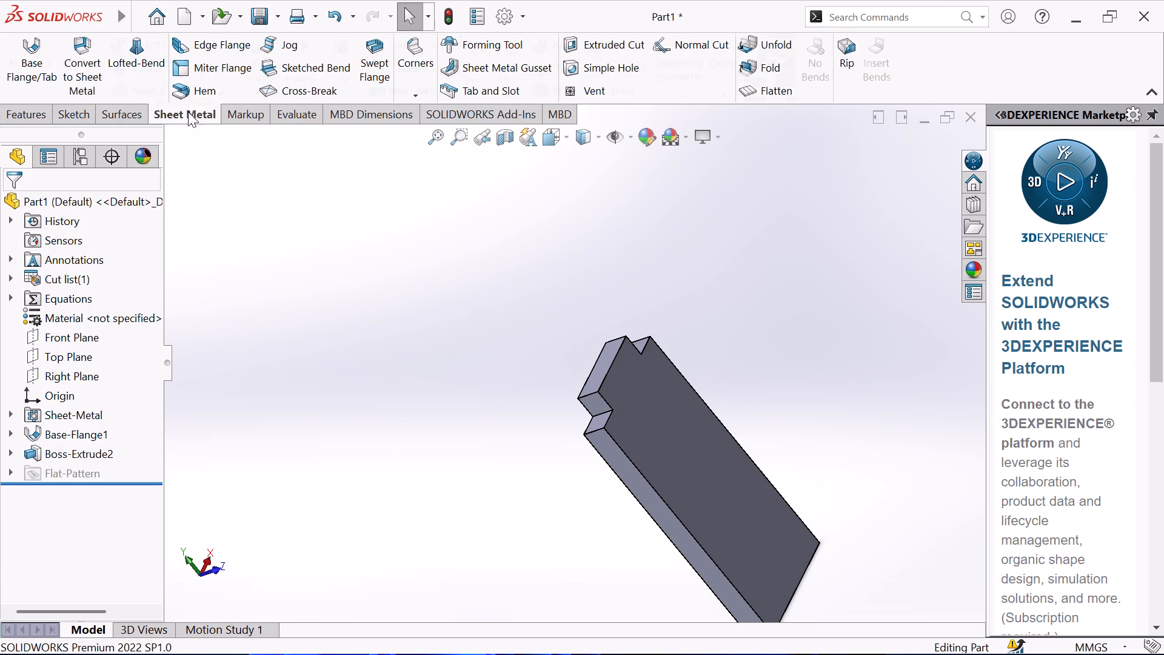
pyautogui.click(205, 53)
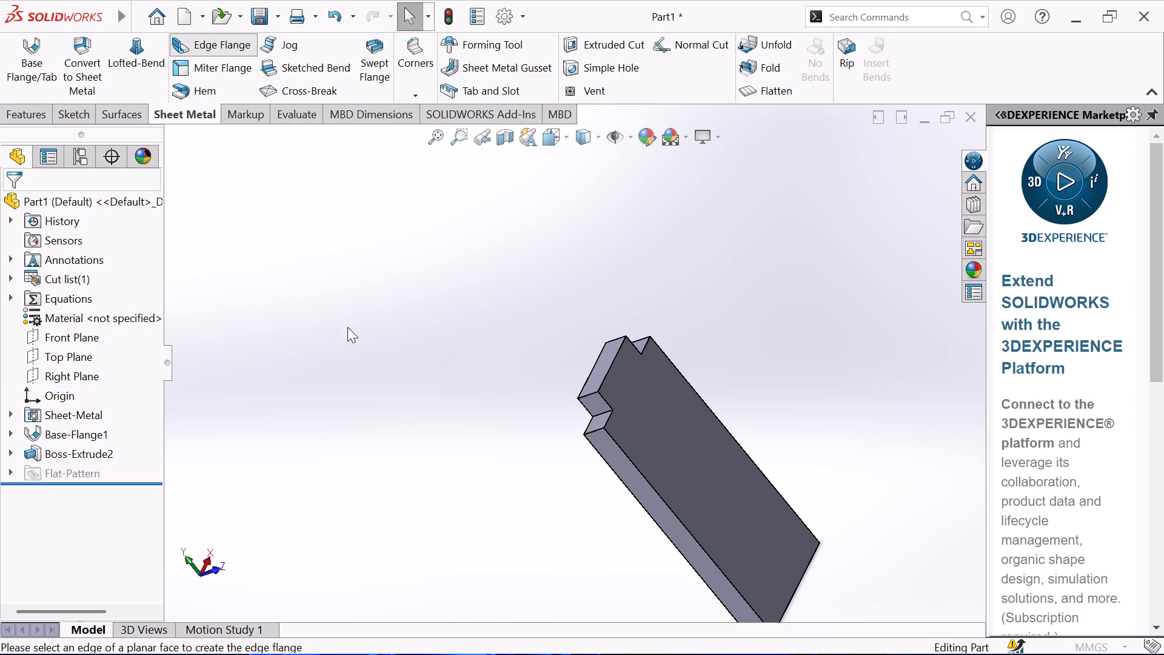
pyautogui.scroll(-1, 452, 336)
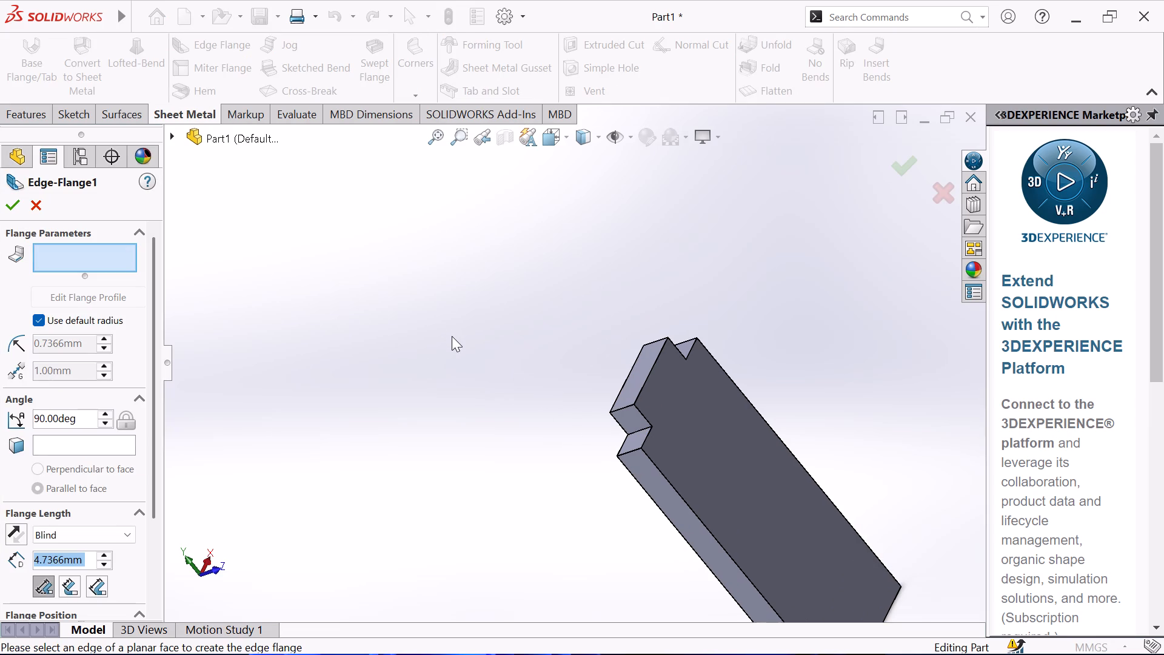
pyautogui.click(617, 396)
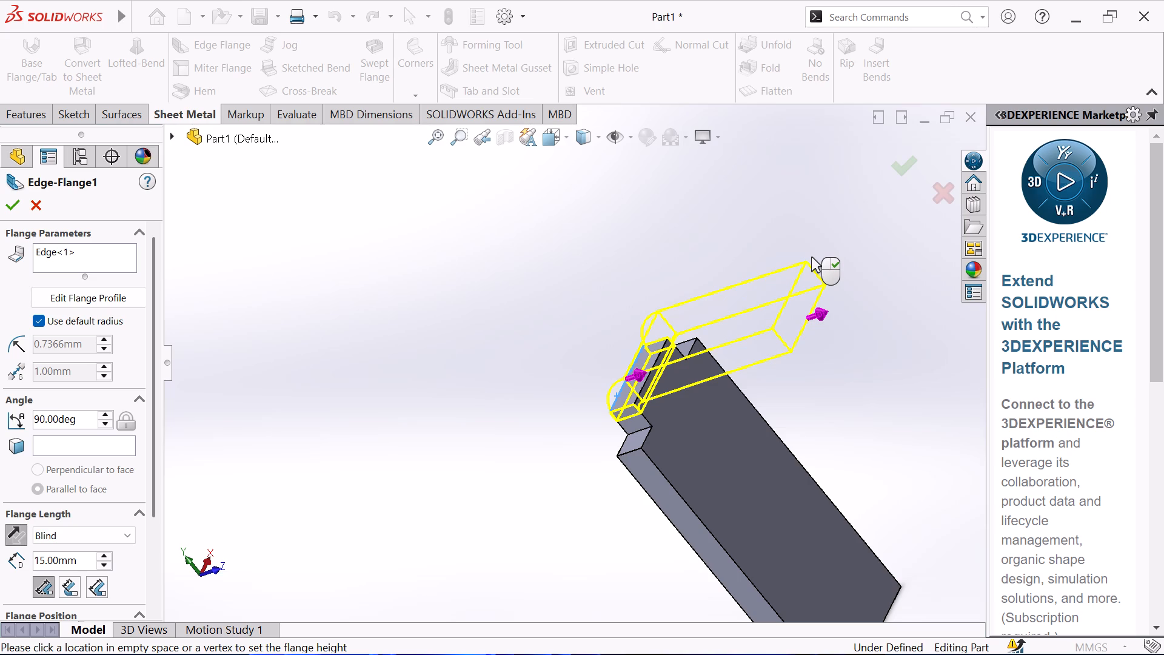
pyautogui.click(811, 257)
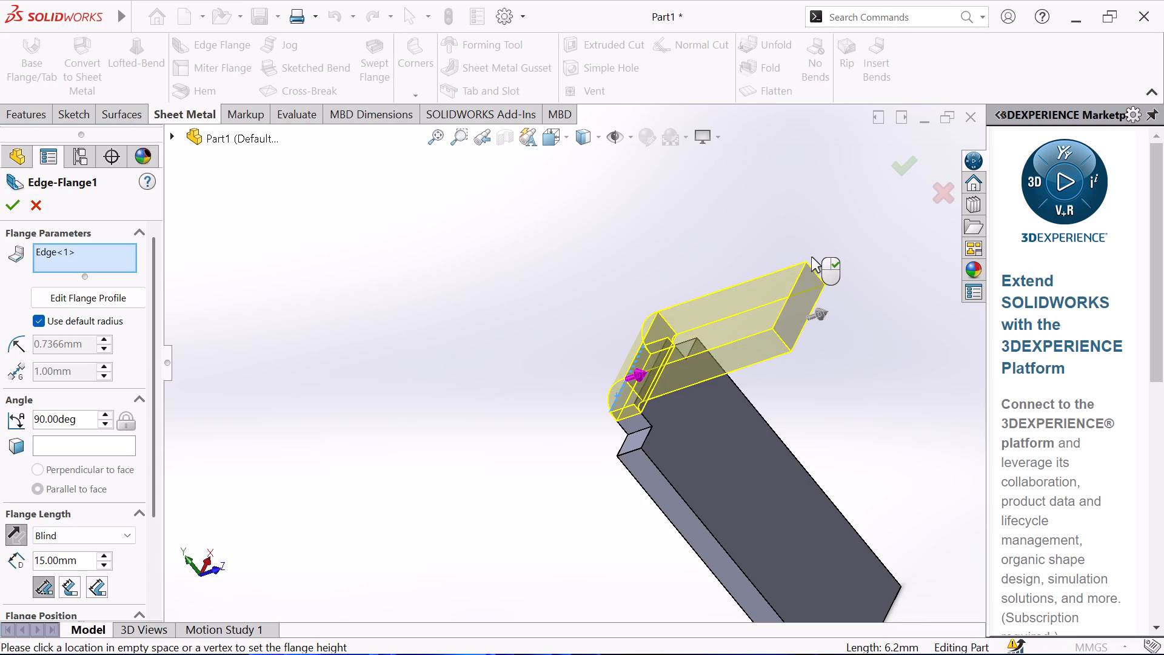
pyautogui.write('10')
pyautogui.write('.9')
pyautogui.press('2')
pyautogui.press('Return')
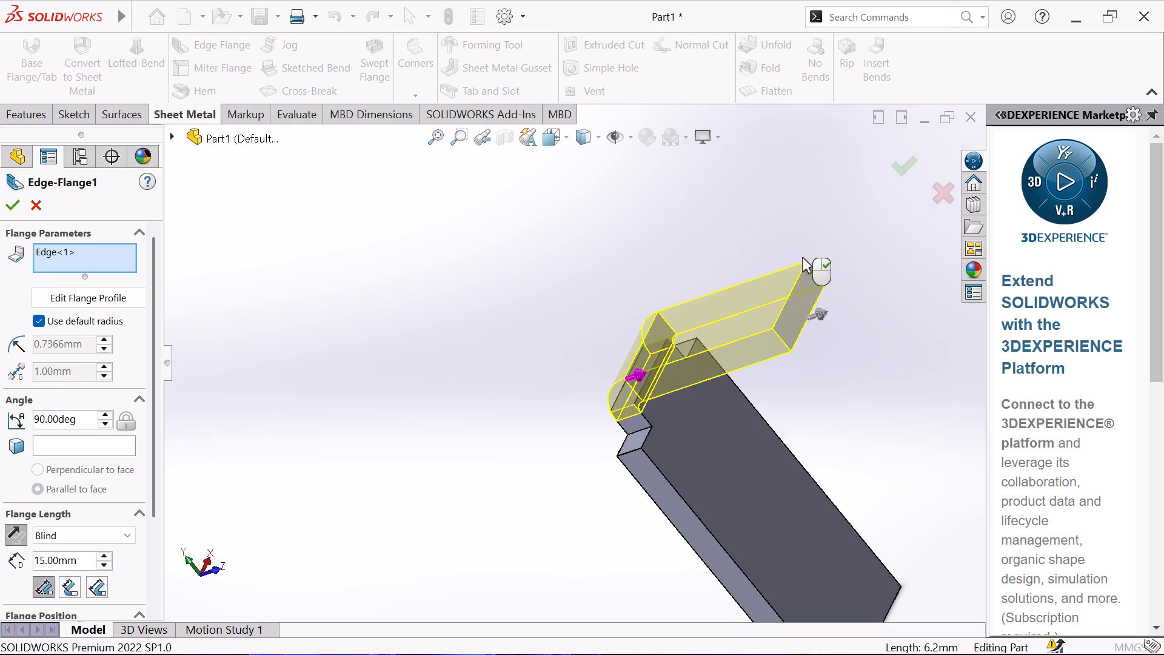
pyautogui.rightClick(546, 254)
pyautogui.click(332, 265)
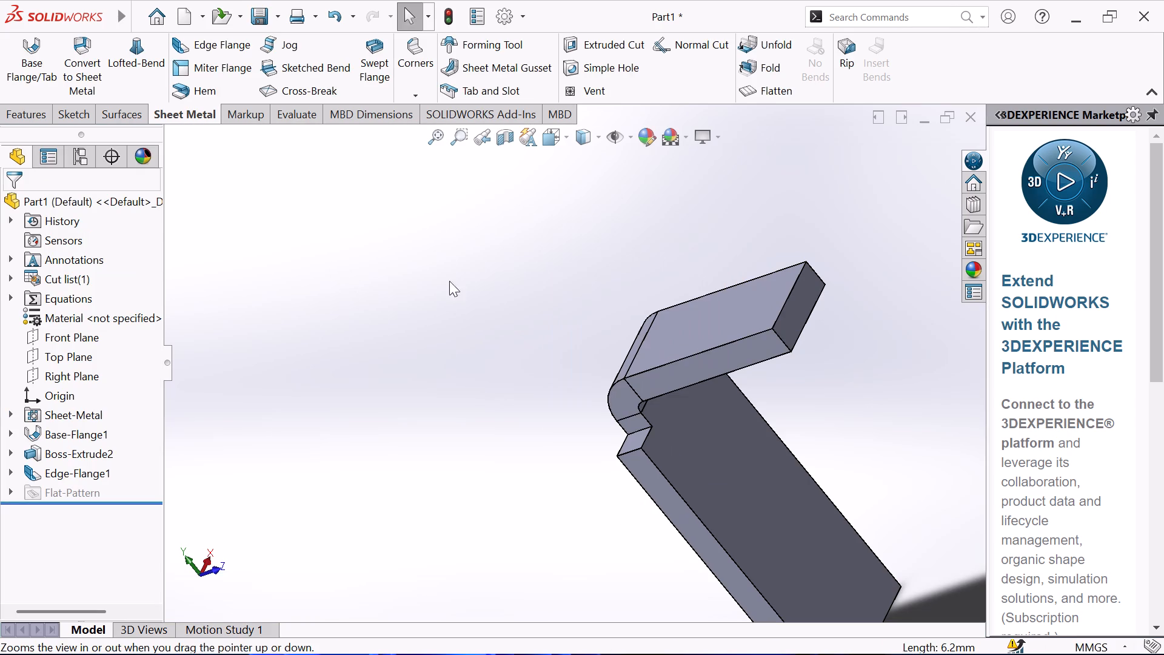
# Open a new sketch on the large inner face of the new edge flange.
pyautogui.moveTo(884, 329); pyautogui.dragTo(789, 200, button='middle')
pyautogui.click(623, 273)
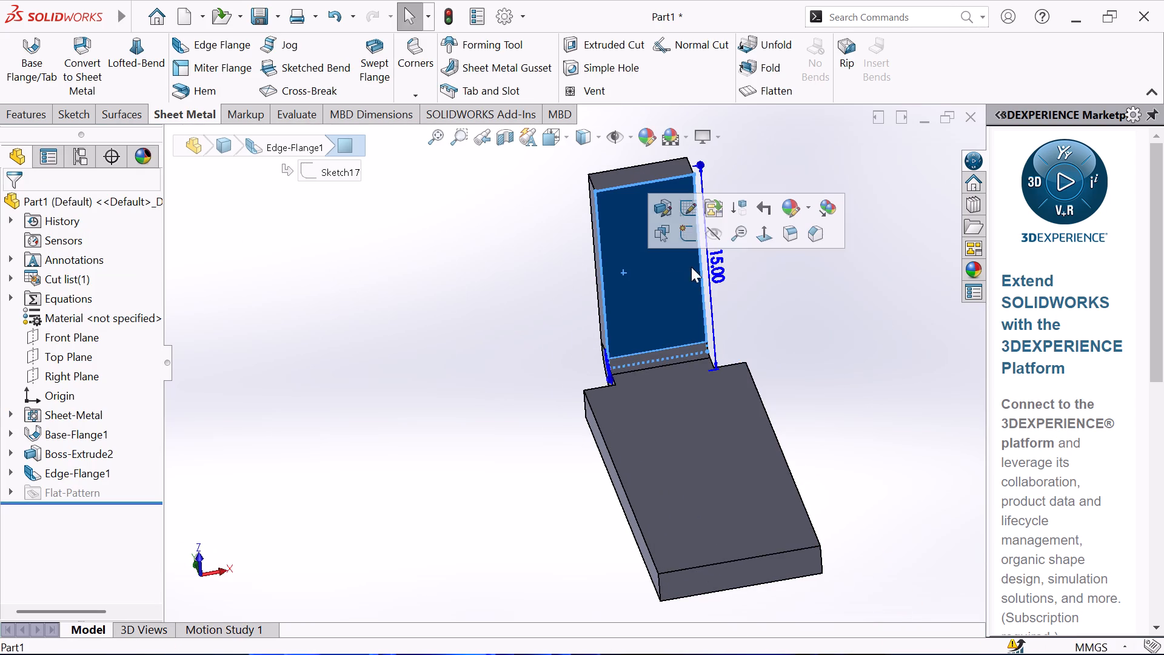
pyautogui.click(691, 238)
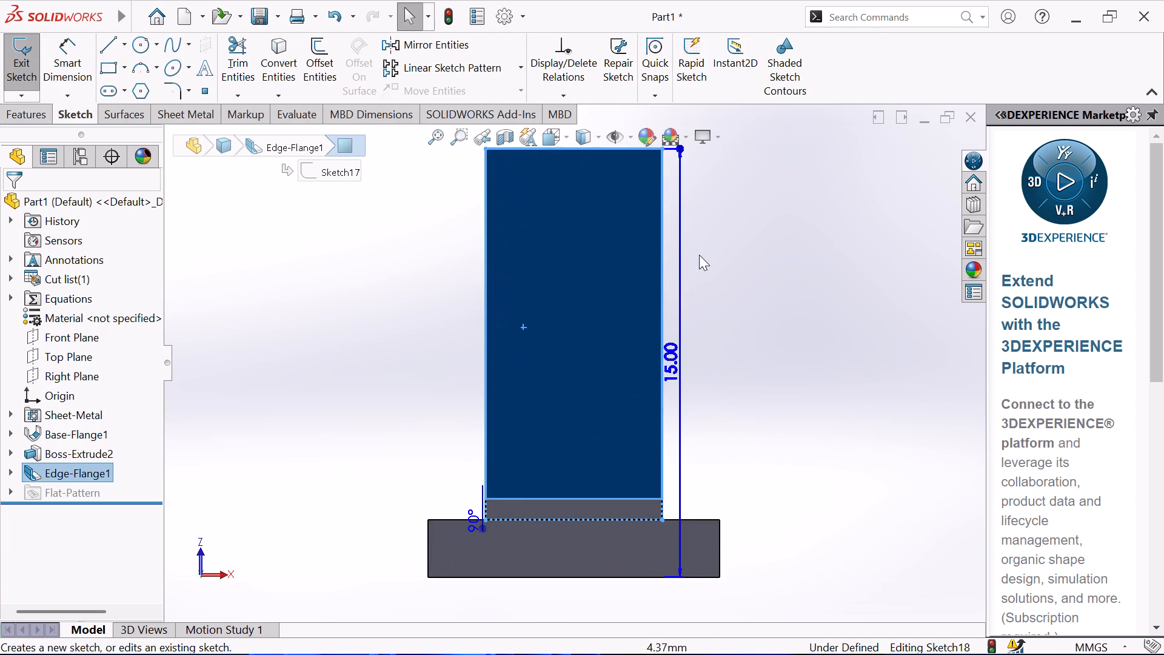
pyautogui.click(748, 264)
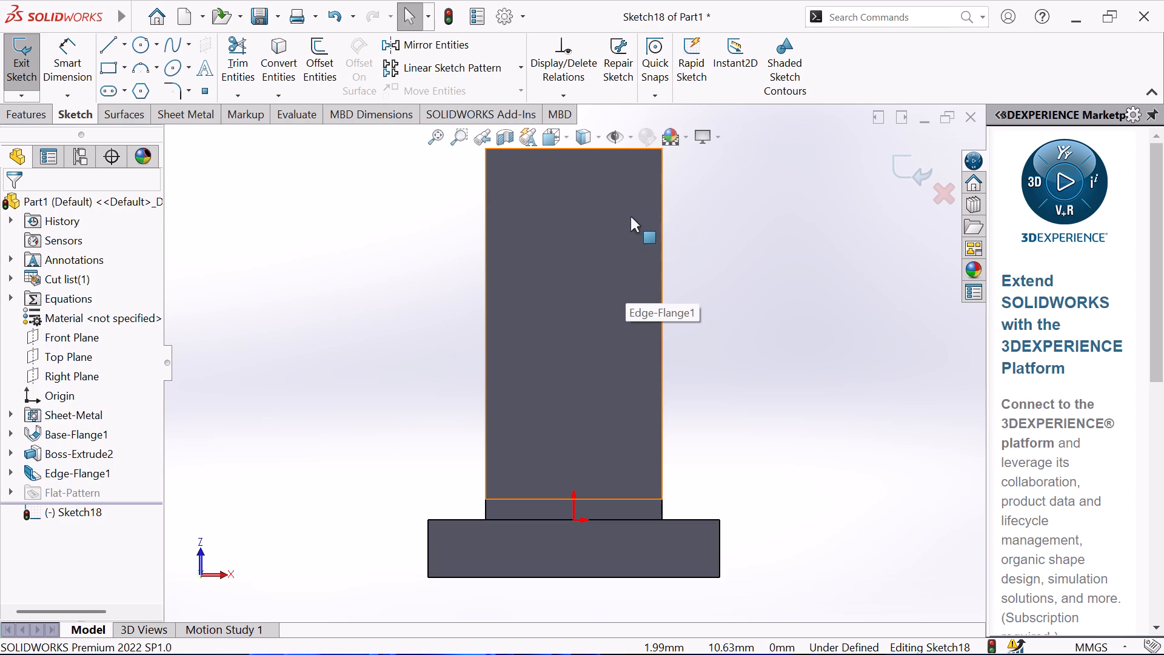
# Draw a horizontal centerline about 12.8 mm long across the flange face, extending past both sides, about 8.8 mm above the origin.
pyautogui.scroll(1, 630, 217)
pyautogui.scroll(-1, 607, 179)
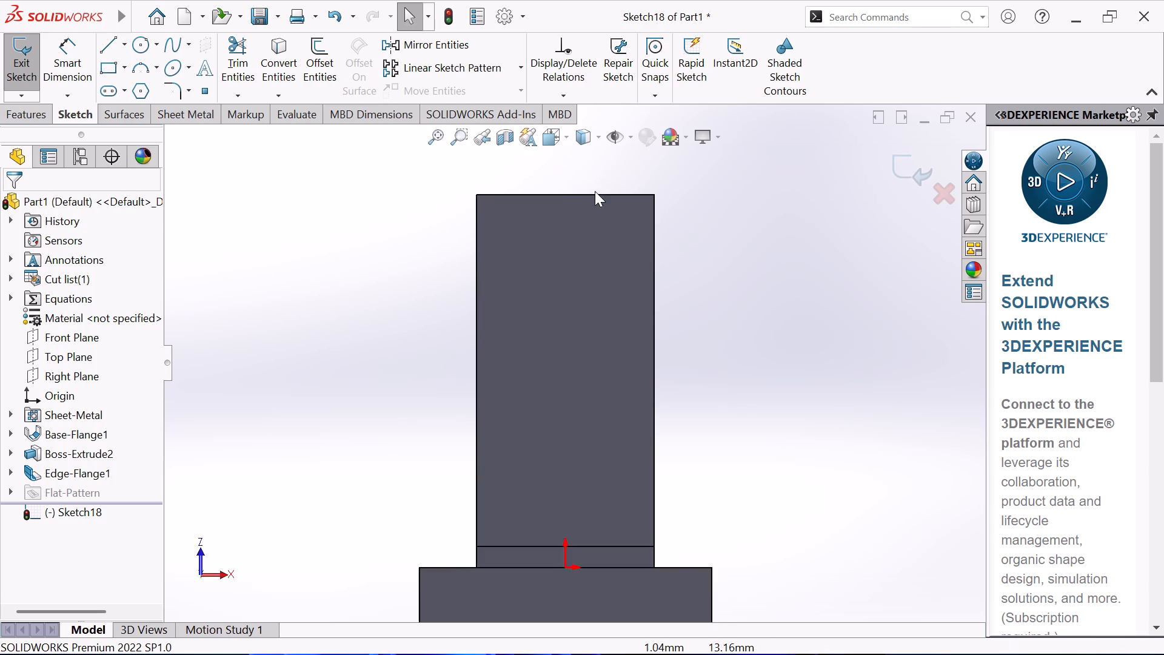
pyautogui.click(128, 42)
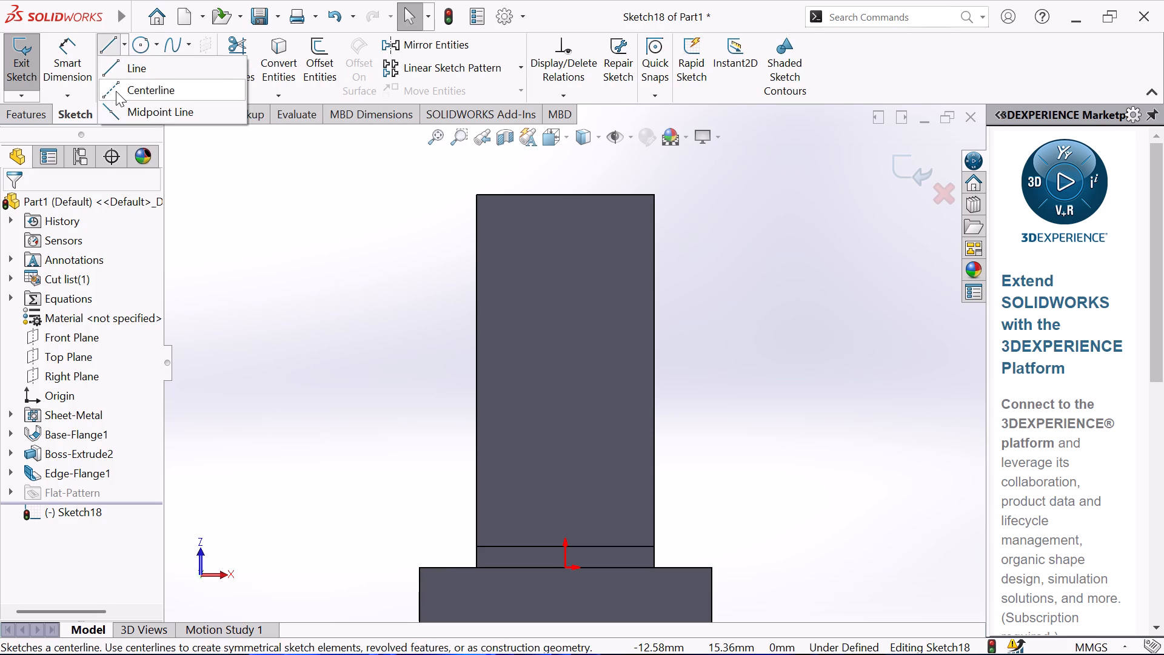
pyautogui.click(116, 91)
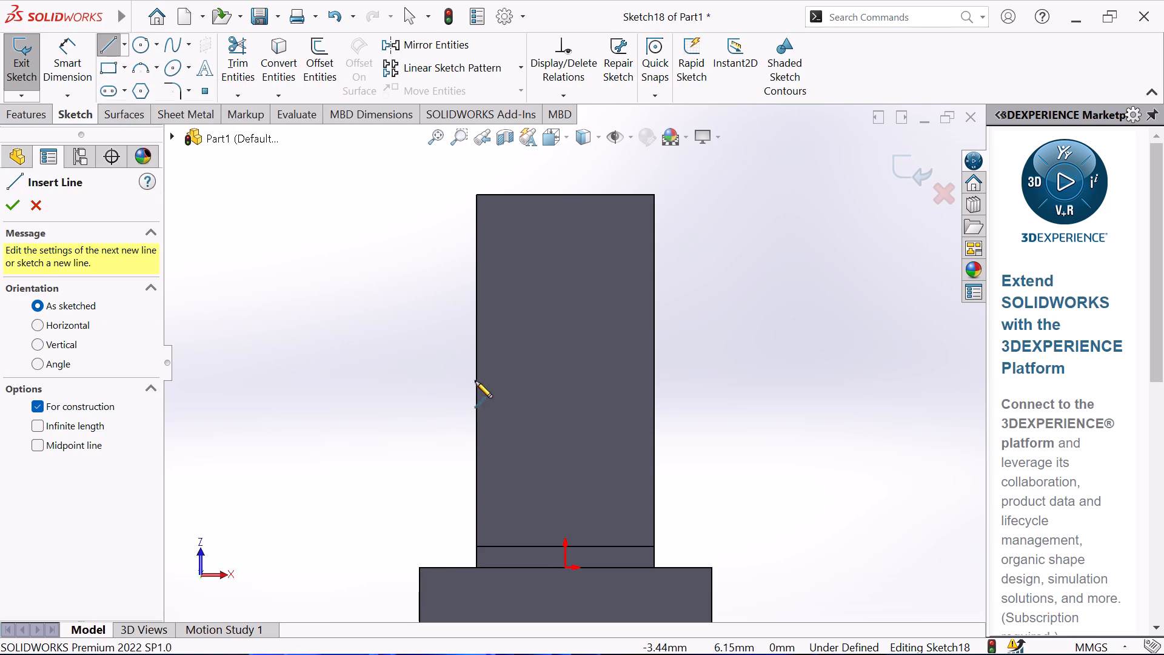
pyautogui.click(378, 313)
pyautogui.click(746, 315)
pyautogui.rightClick(717, 236)
pyautogui.click(776, 249)
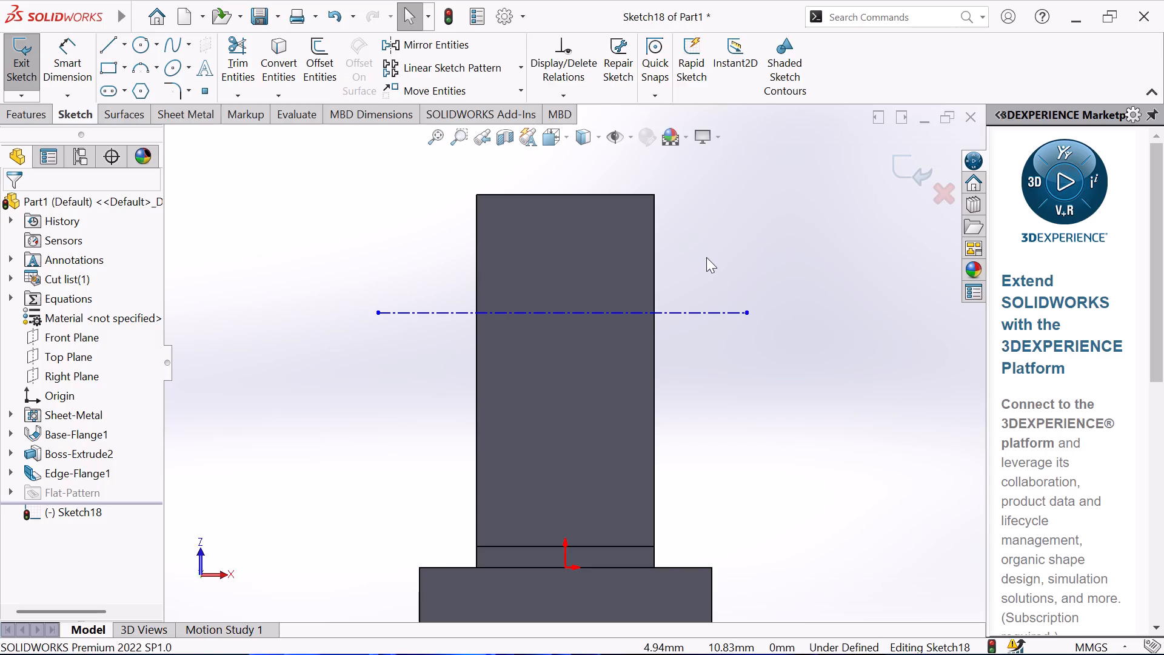
# Draw a corner rectangle about 0.8 mm wide and 4.25 mm tall against the flange's left edge, spanning the centerline.
pyautogui.click(115, 67)
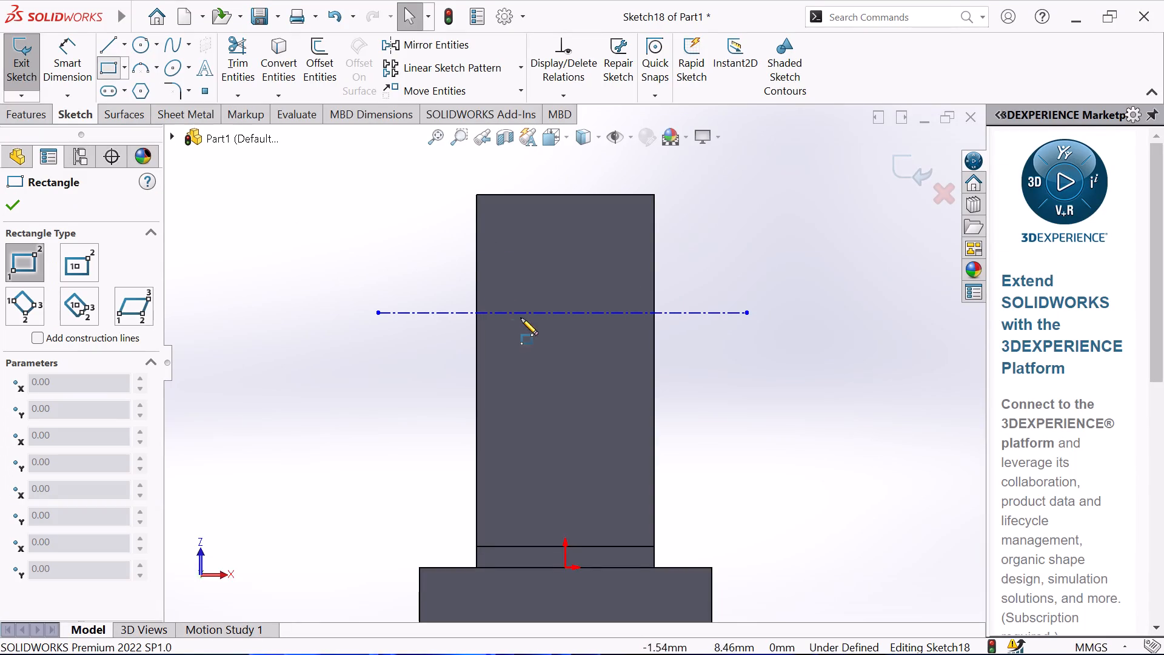
pyautogui.click(475, 263)
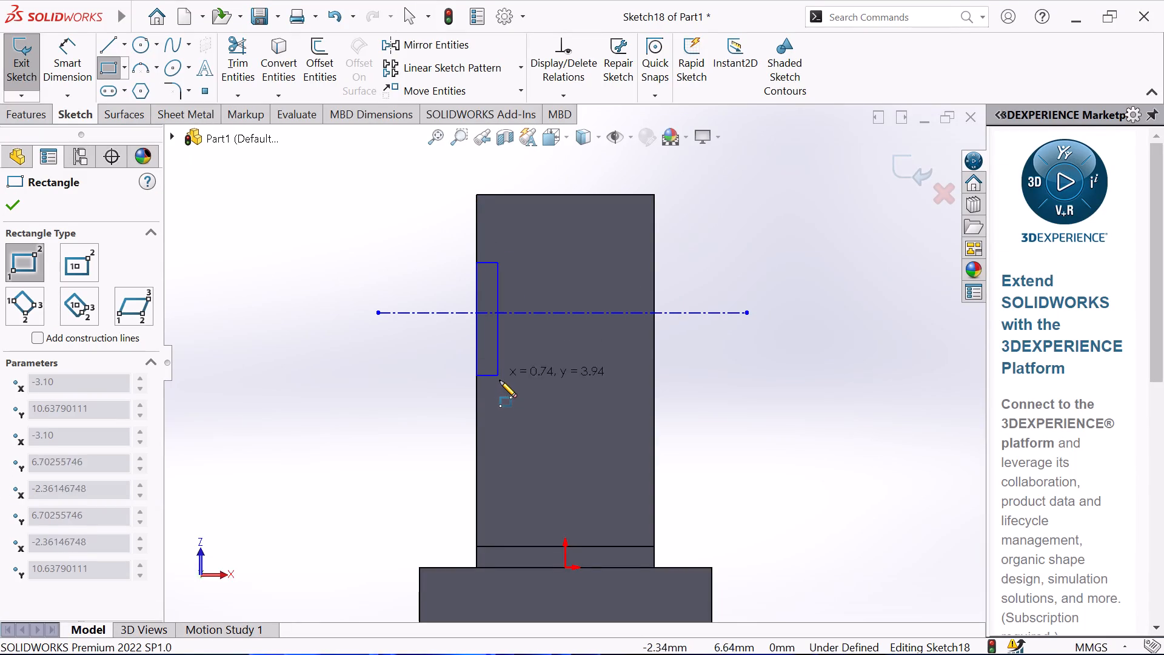
pyautogui.click(500, 385)
pyautogui.rightClick(403, 382)
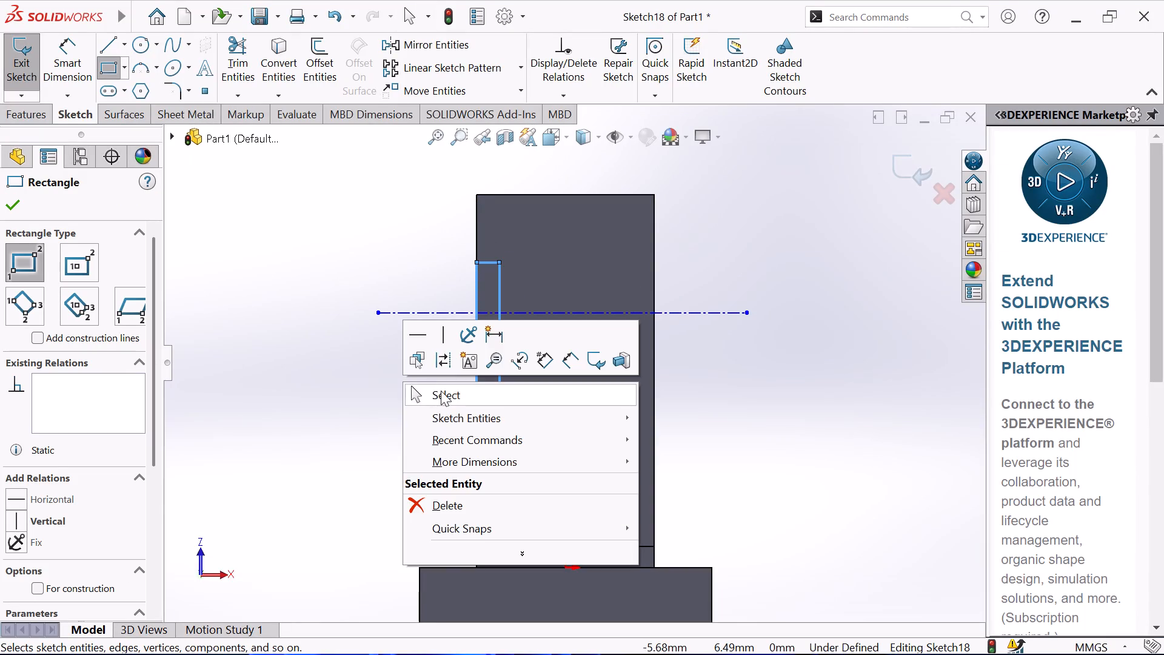
pyautogui.click(441, 391)
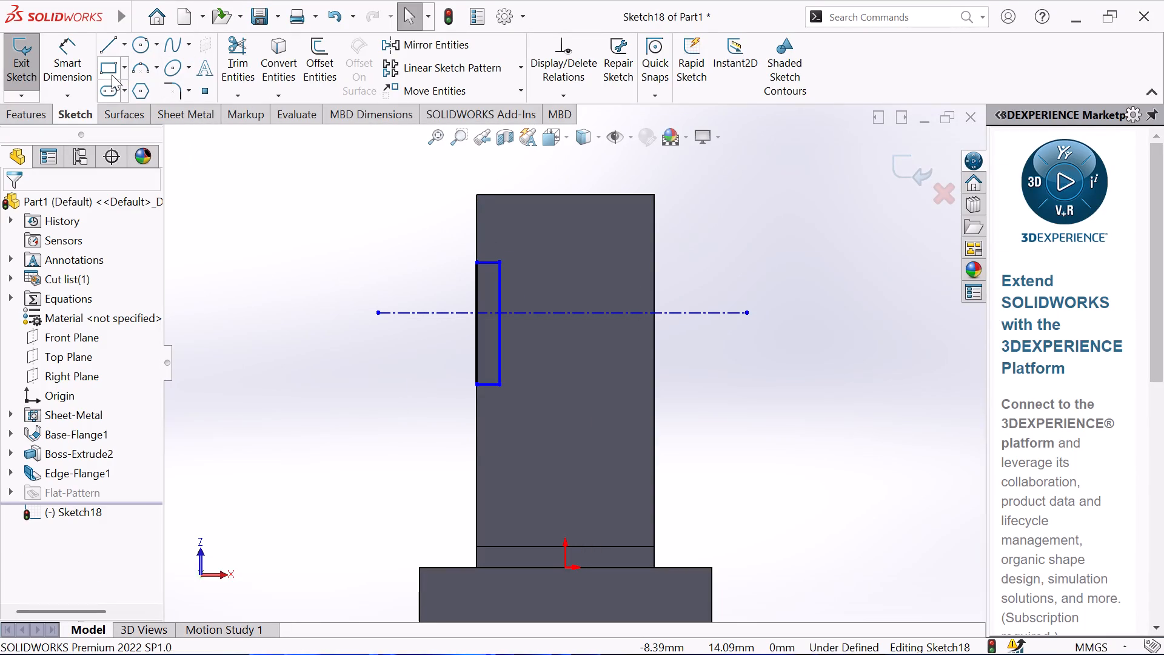
# Draw a second corner rectangle about 0.64 mm wide and 4.25 mm tall against the flange's right edge, level with the first.
pyautogui.click(105, 70)
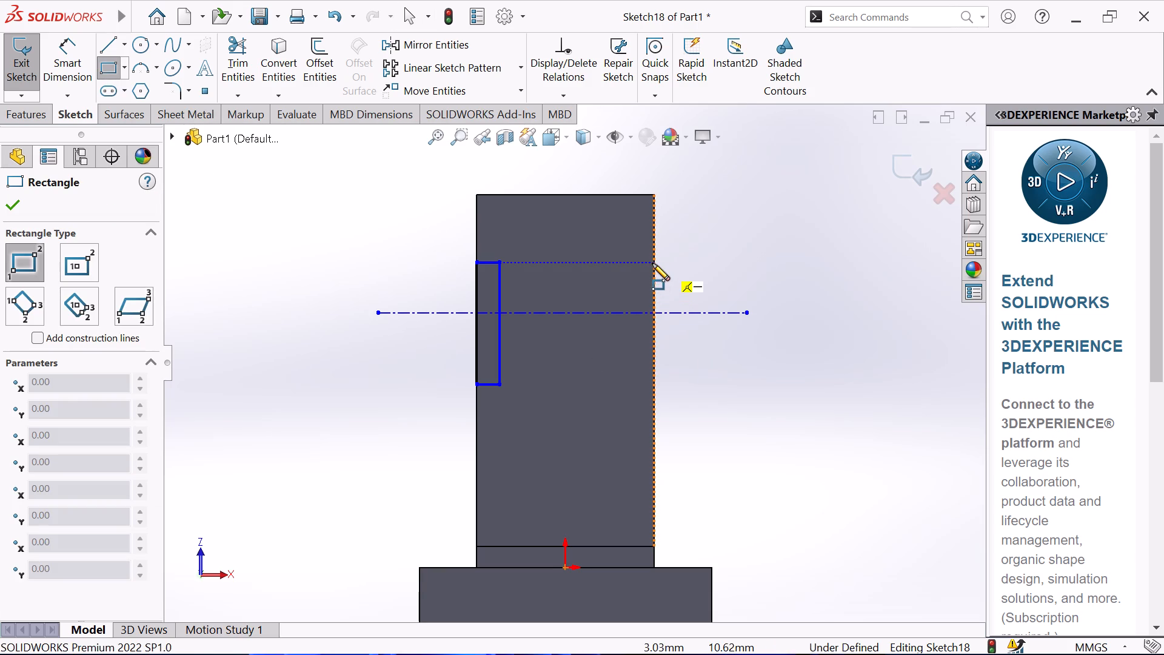
pyautogui.click(654, 263)
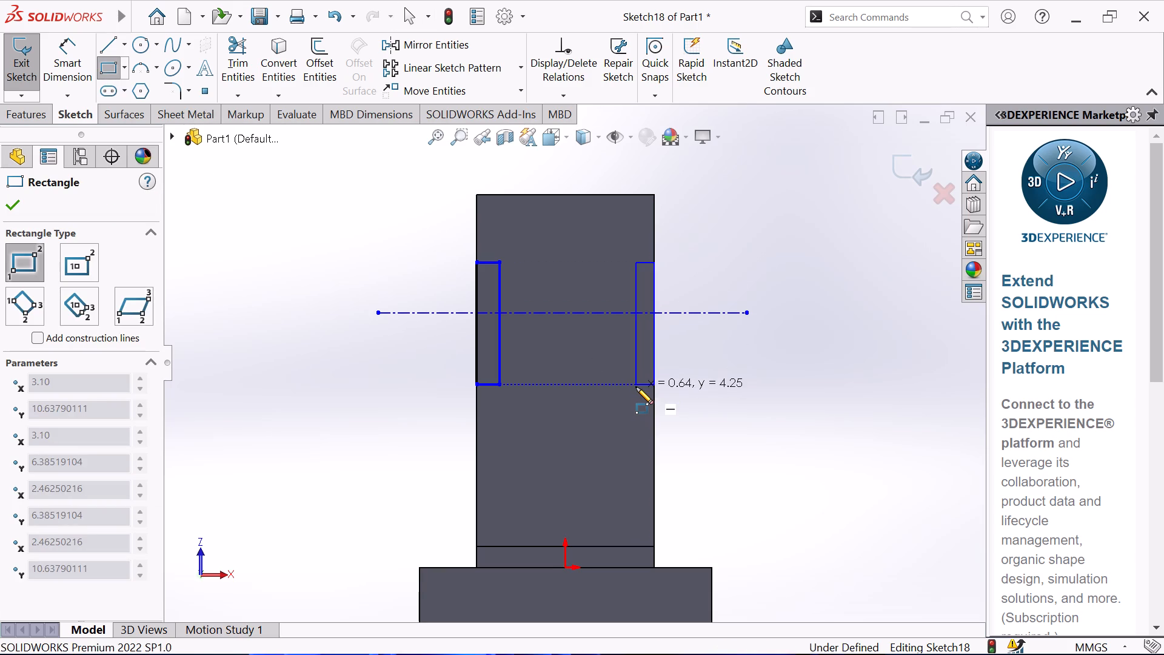
pyautogui.click(636, 386)
pyautogui.rightClick(705, 280)
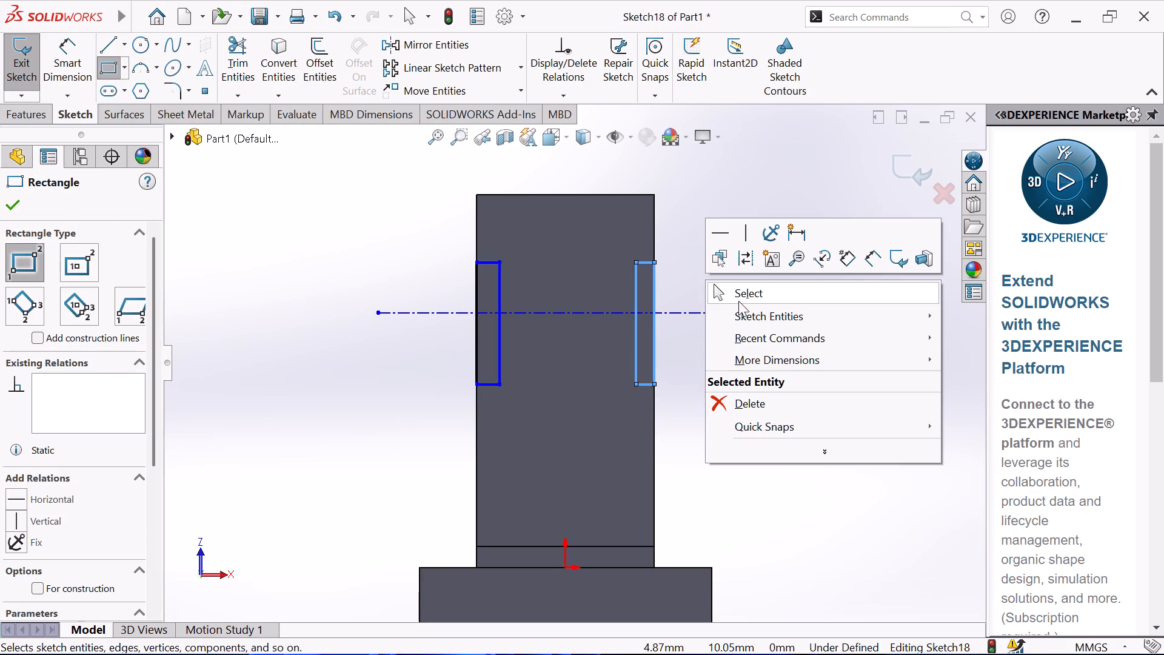
pyautogui.click(755, 294)
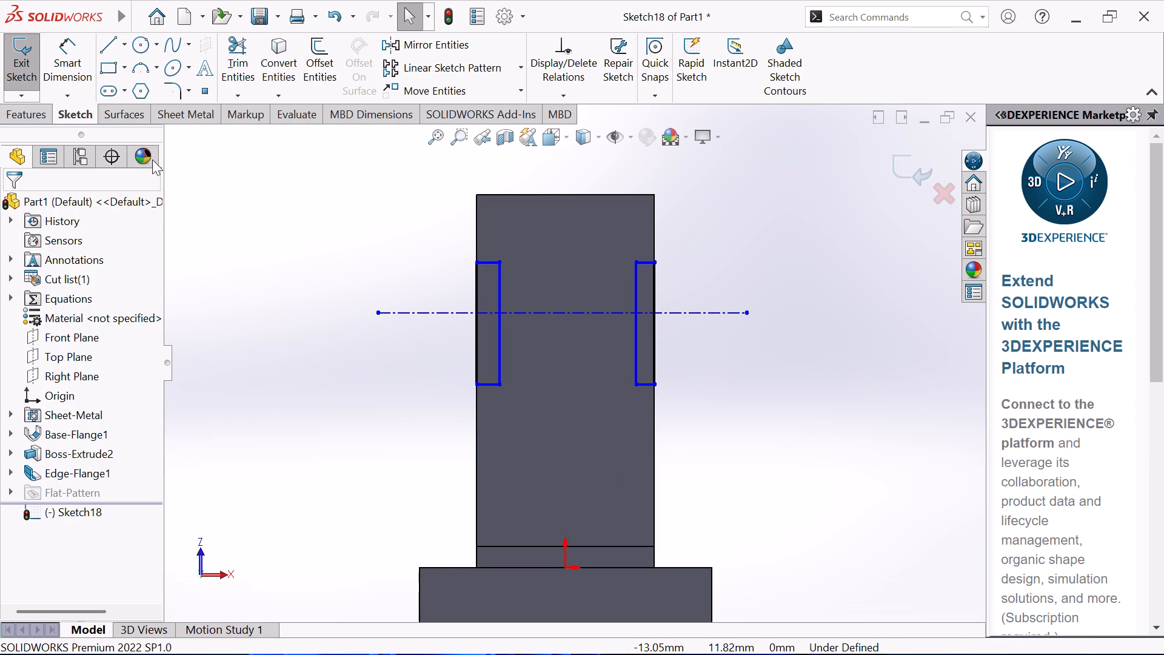
# Dimension the left rectangle's height as 3.90 mm.
pyautogui.click(58, 50)
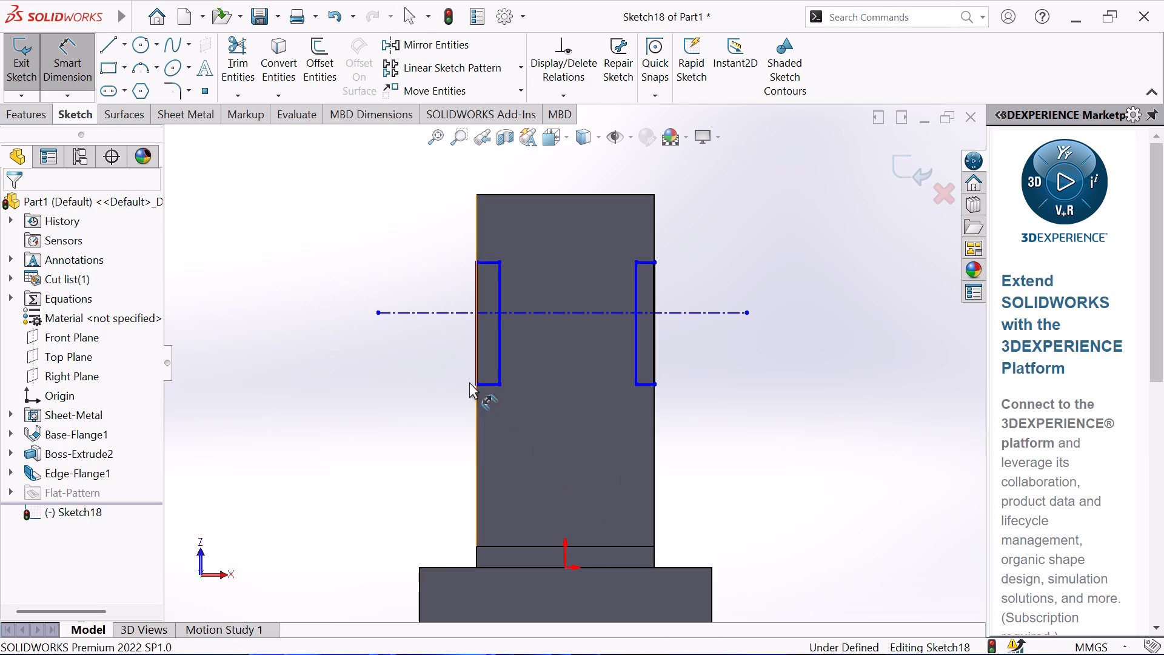
pyautogui.click(478, 363)
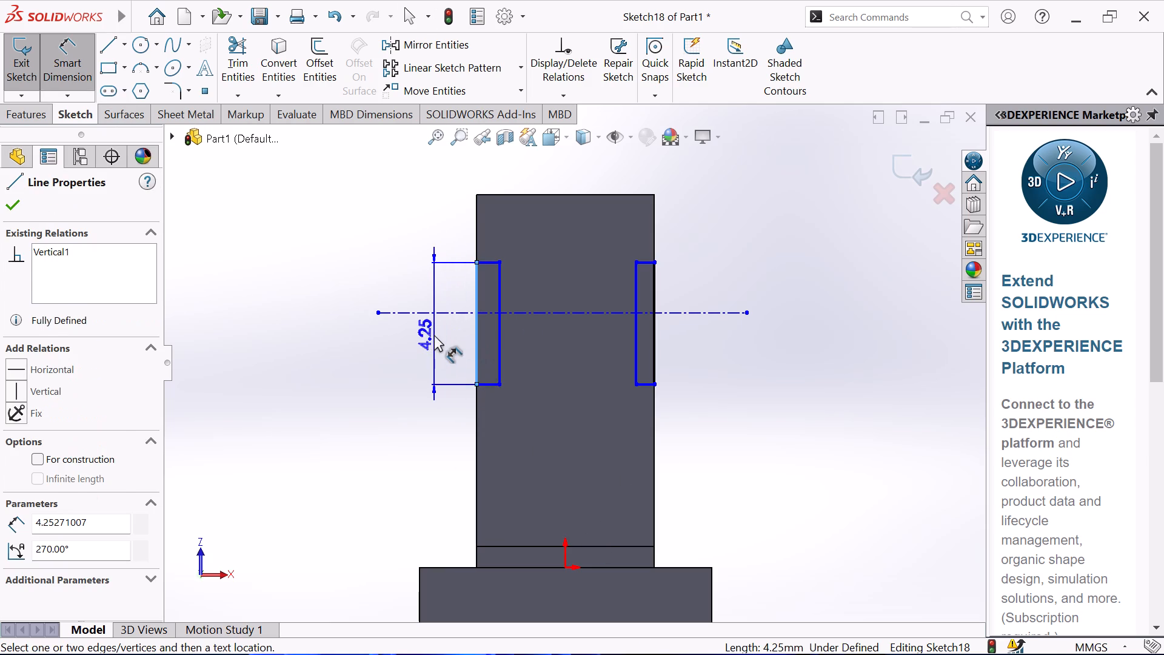
pyautogui.click(434, 335)
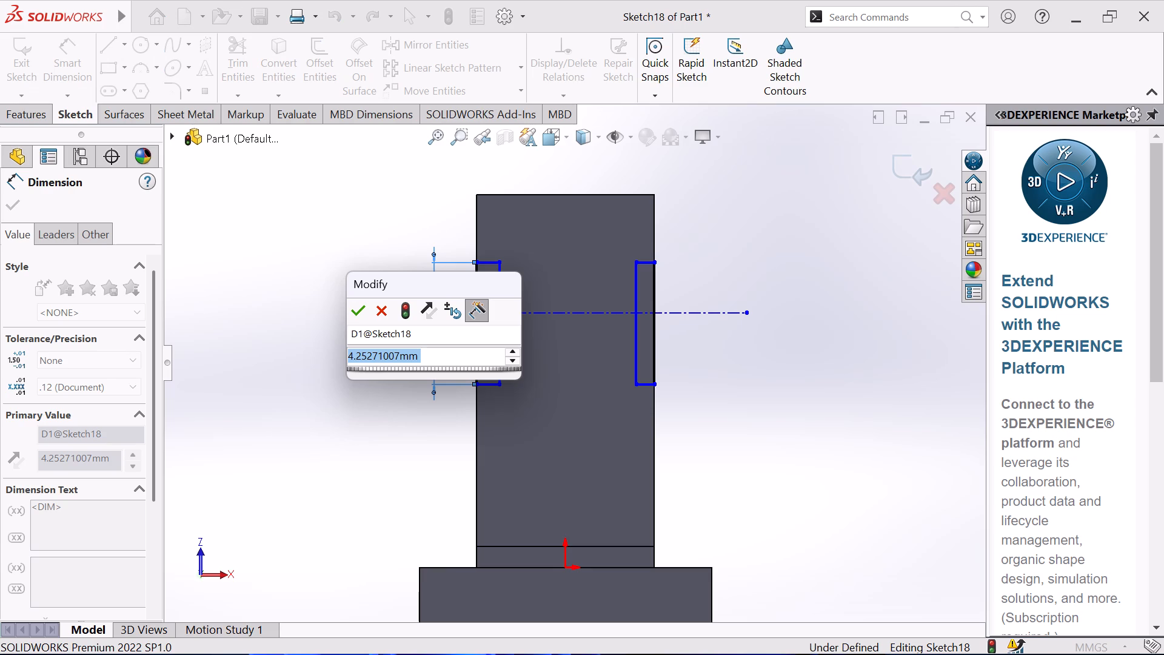
pyautogui.press('3')
pyautogui.write('.90')
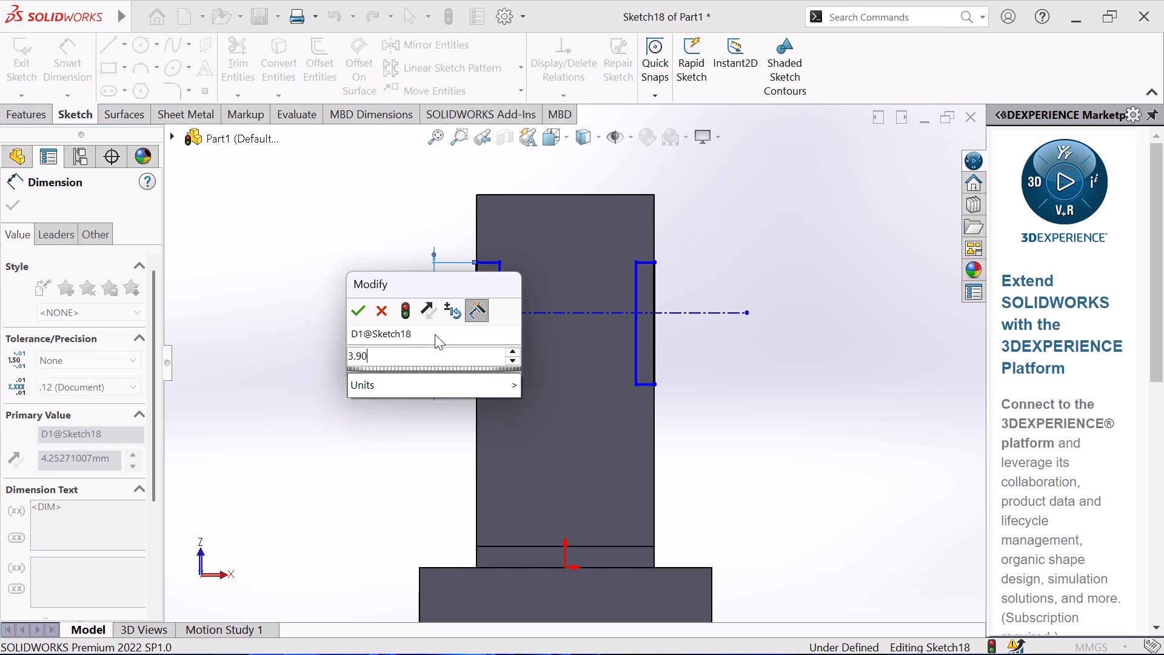
pyautogui.press('Return')
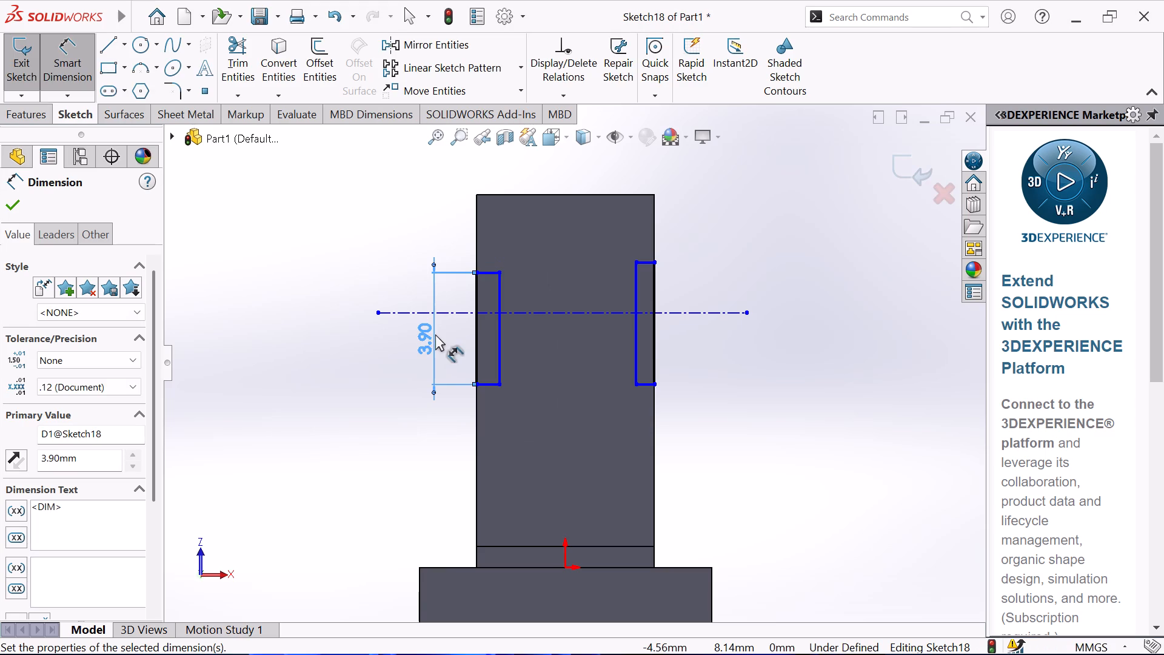
# Dimension the right rectangle's height as 3.90 mm.
pyautogui.click(657, 325)
pyautogui.click(655, 349)
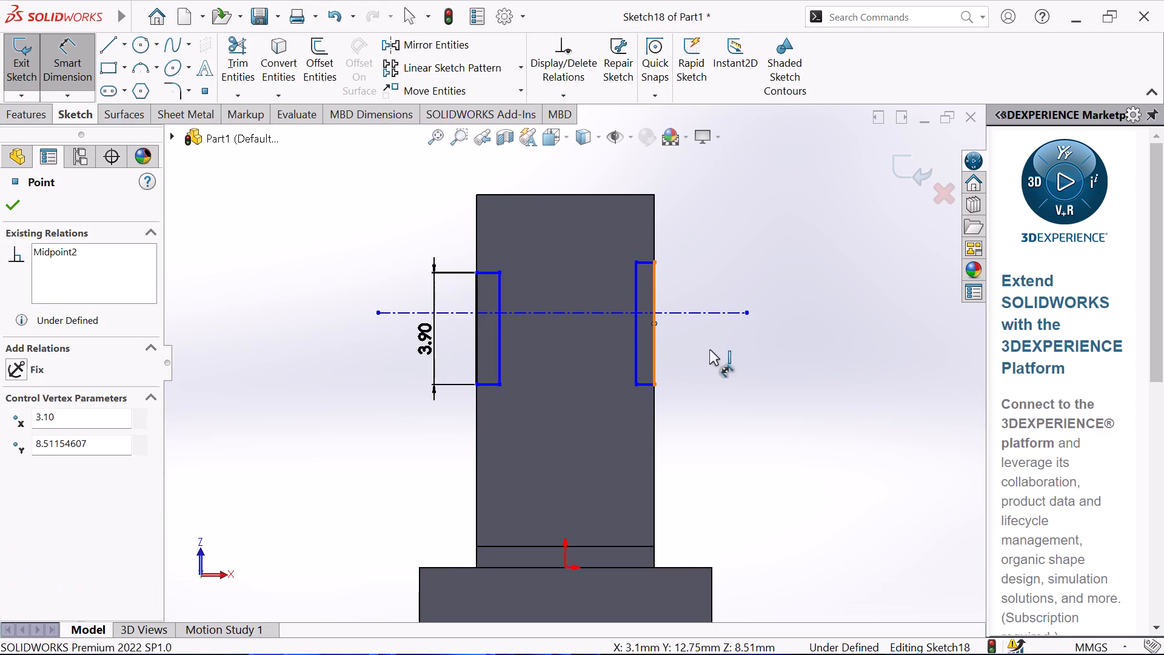
pyautogui.press('Escape')
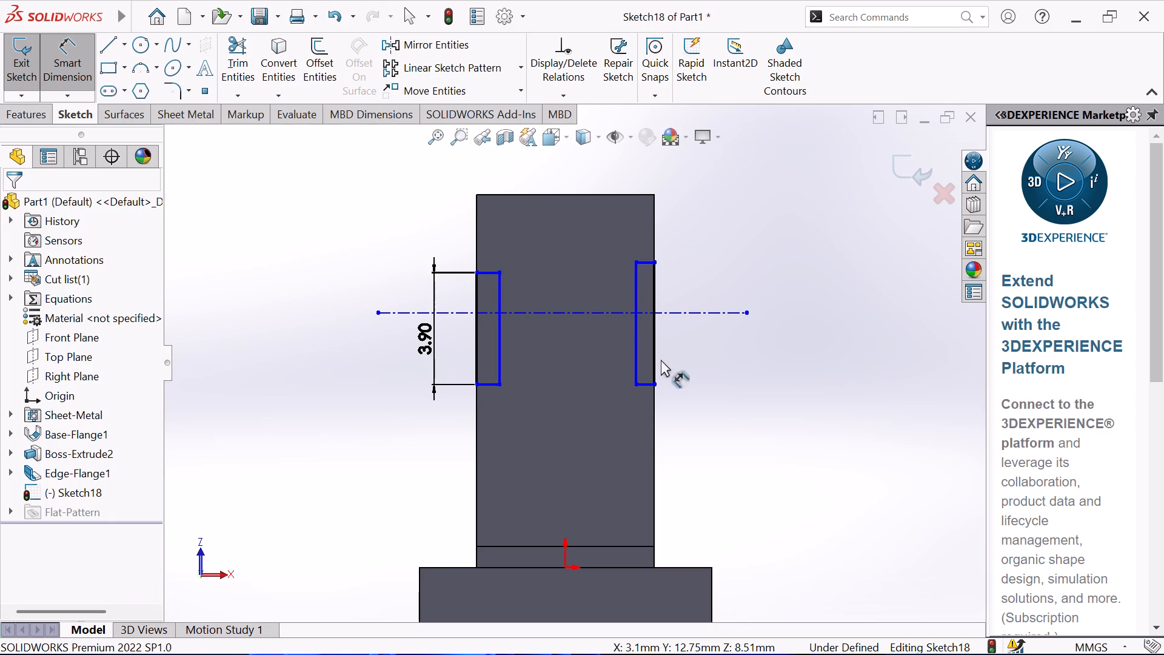
pyautogui.click(652, 363)
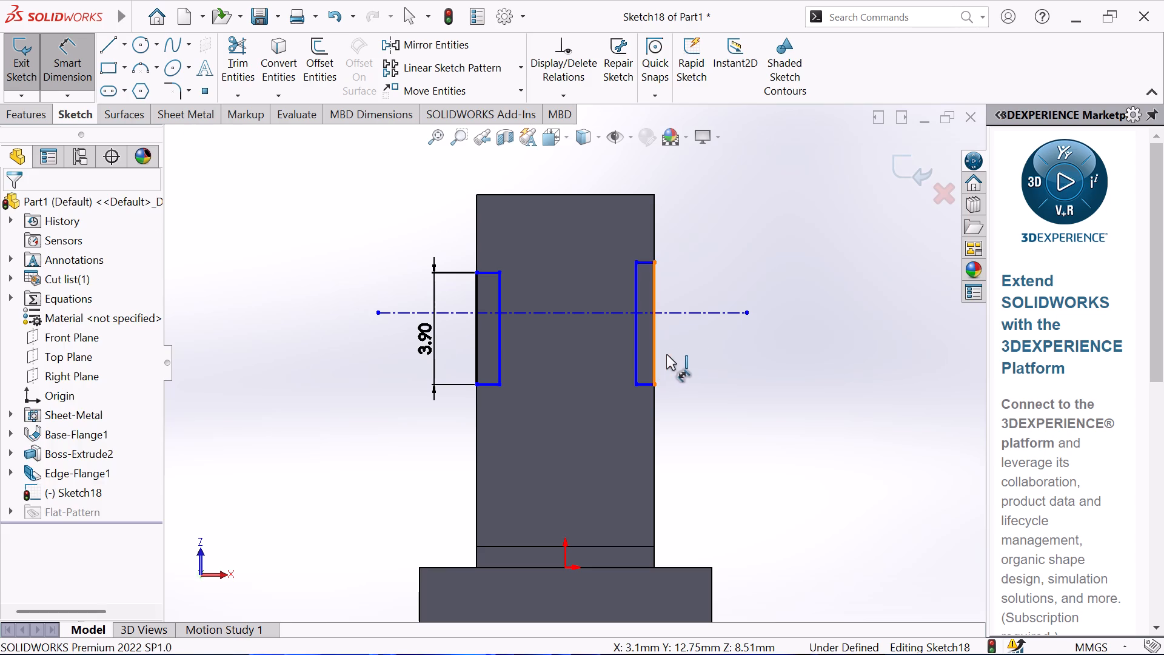
pyautogui.click(697, 336)
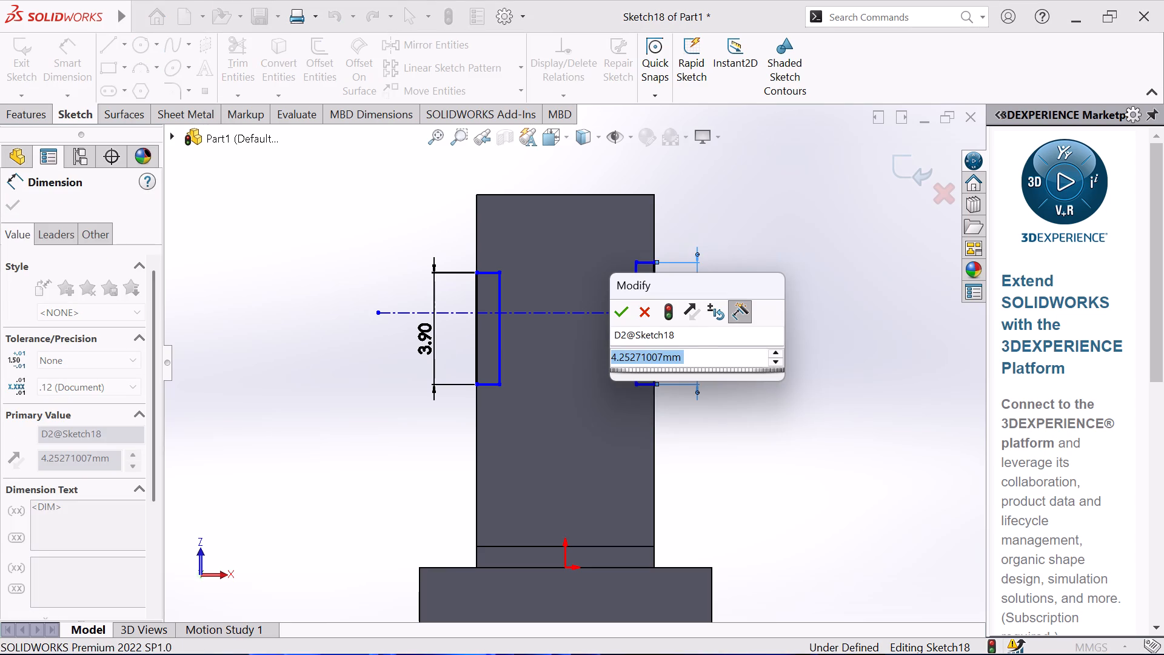
pyautogui.write('3.90')
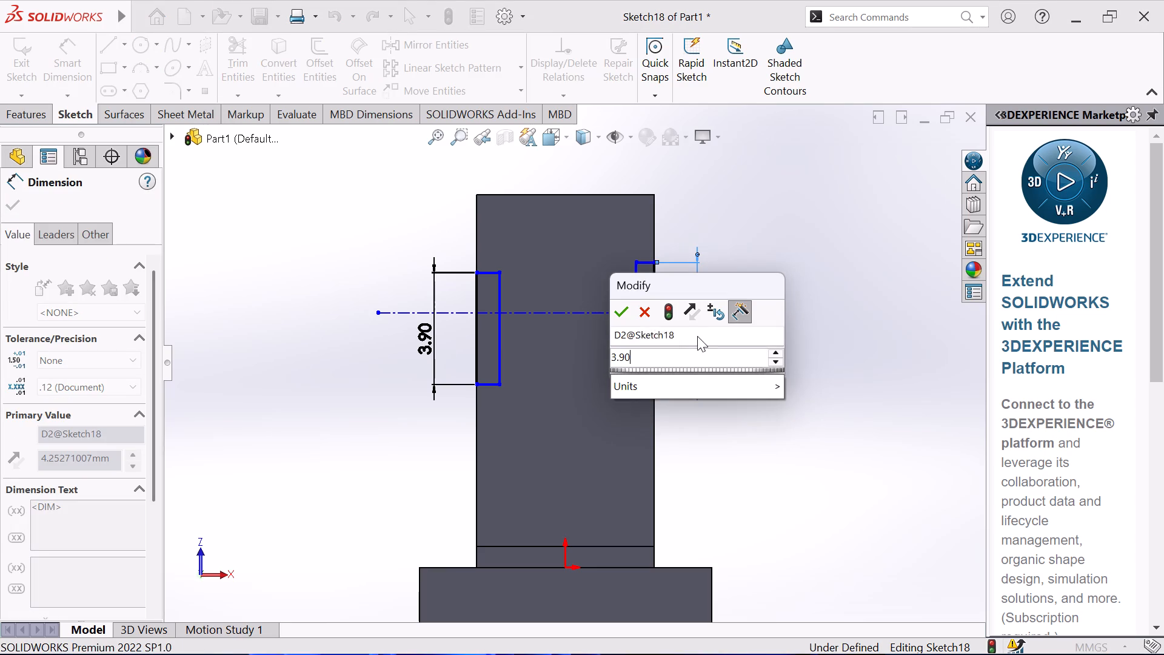
pyautogui.press('Return')
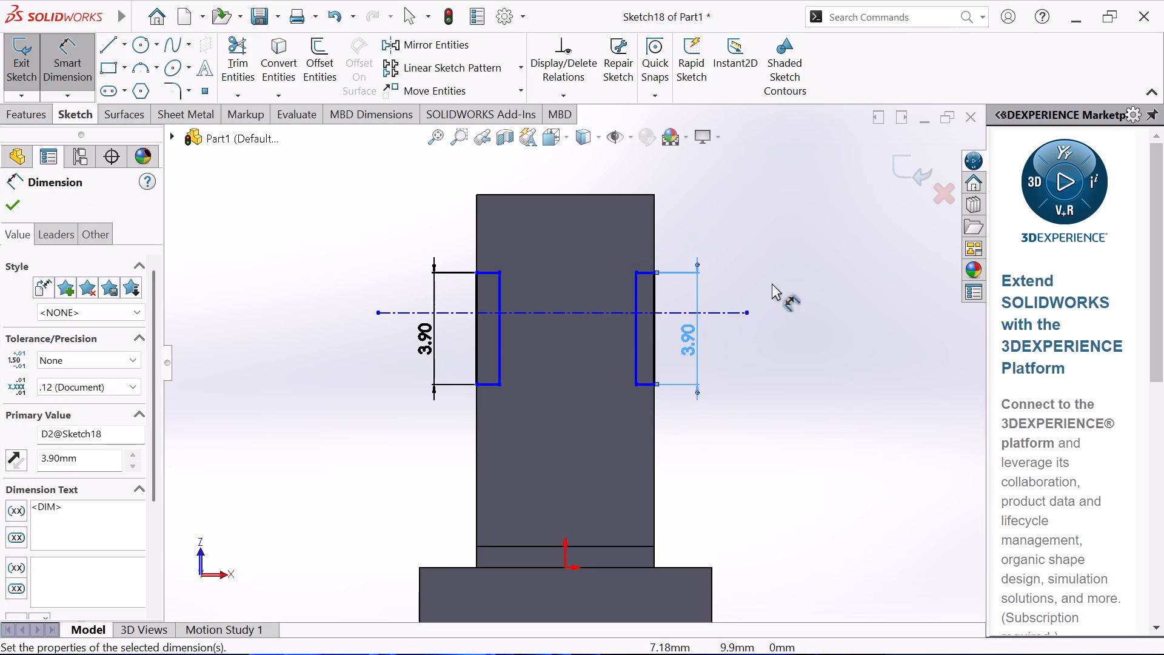
pyautogui.rightClick(774, 280)
pyautogui.click(817, 334)
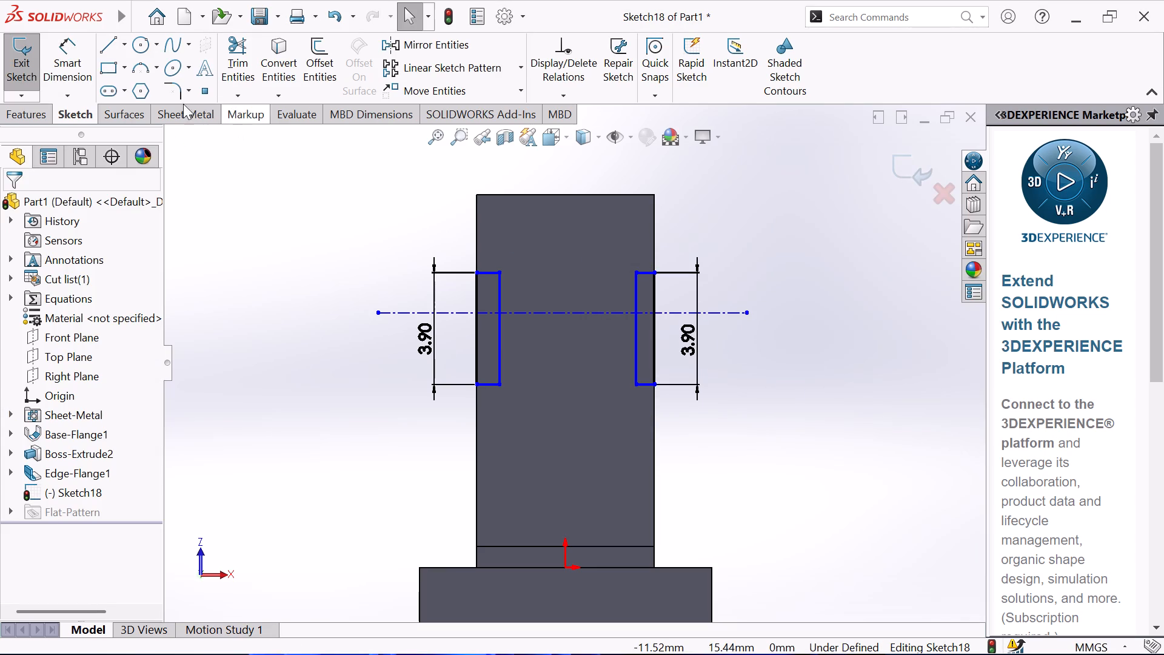
# Dimension the widths of both the left and right rectangles as 1 mm.
pyautogui.click(74, 56)
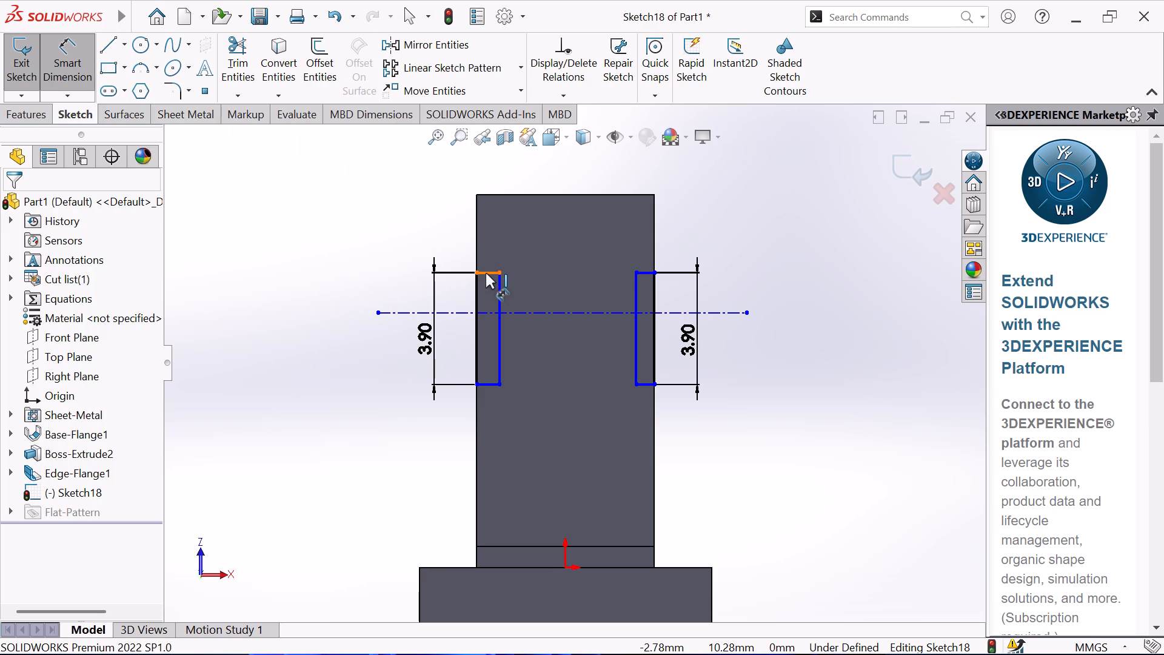
pyautogui.click(486, 273)
pyautogui.click(515, 244)
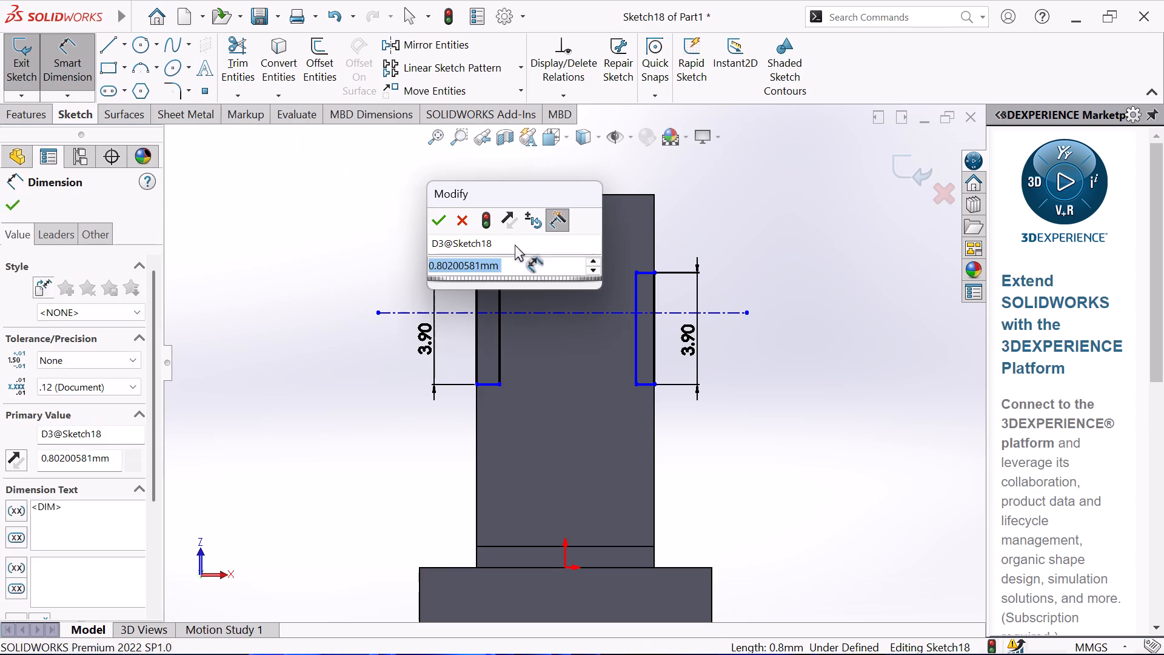
pyautogui.press('1')
pyautogui.press('Return')
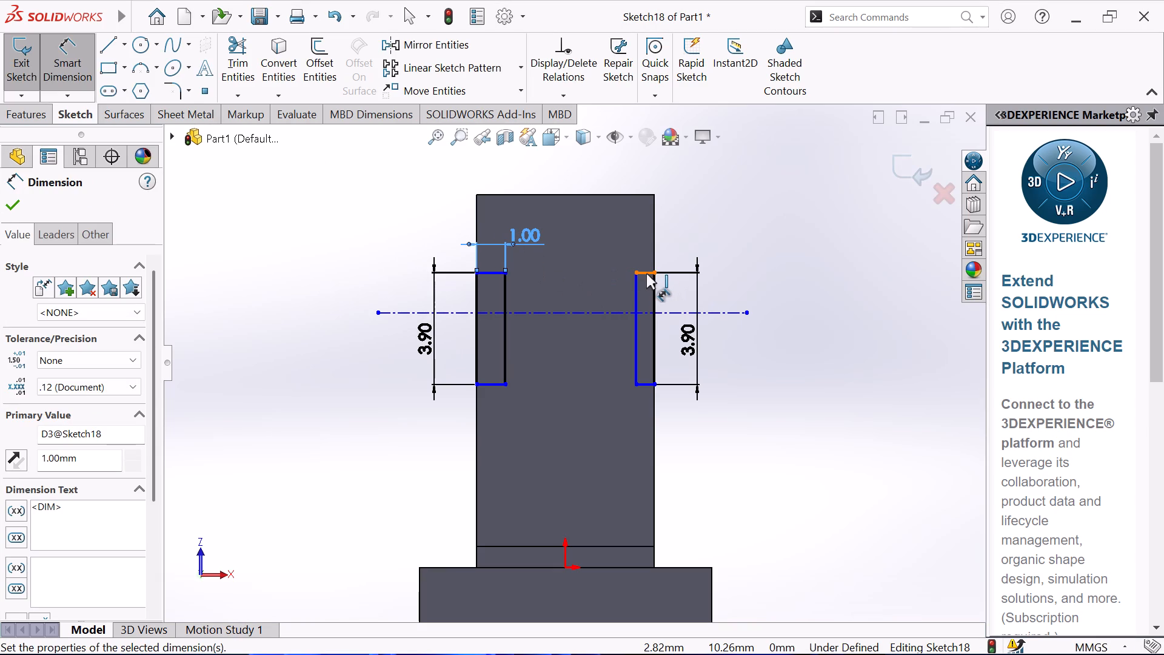
pyautogui.click(646, 274)
pyautogui.click(651, 247)
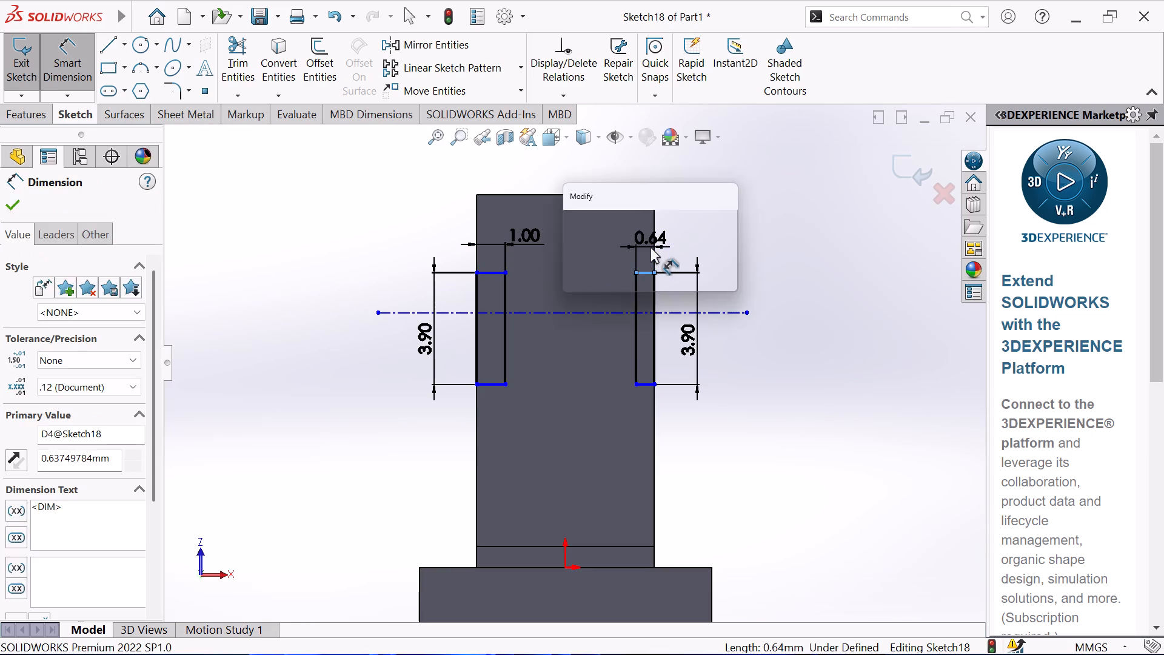
pyautogui.press('1')
pyautogui.press('Return')
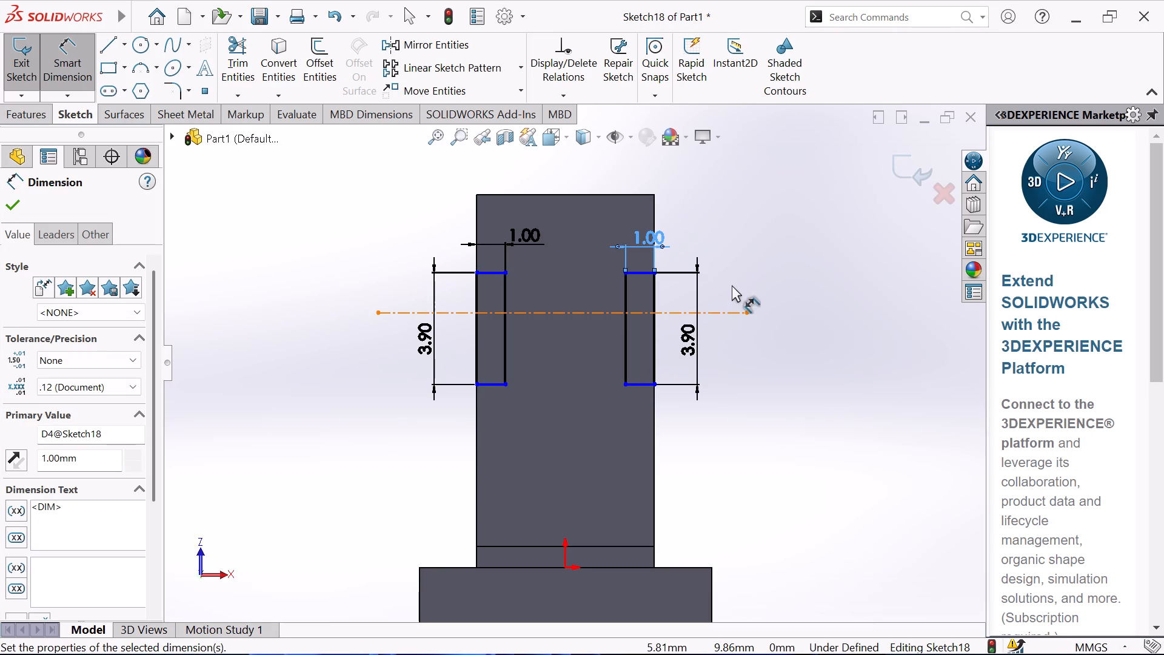
# Dimension the distance from the flange's top edge to the left rectangle's upper corner as 3 mm.
pyautogui.click(527, 193)
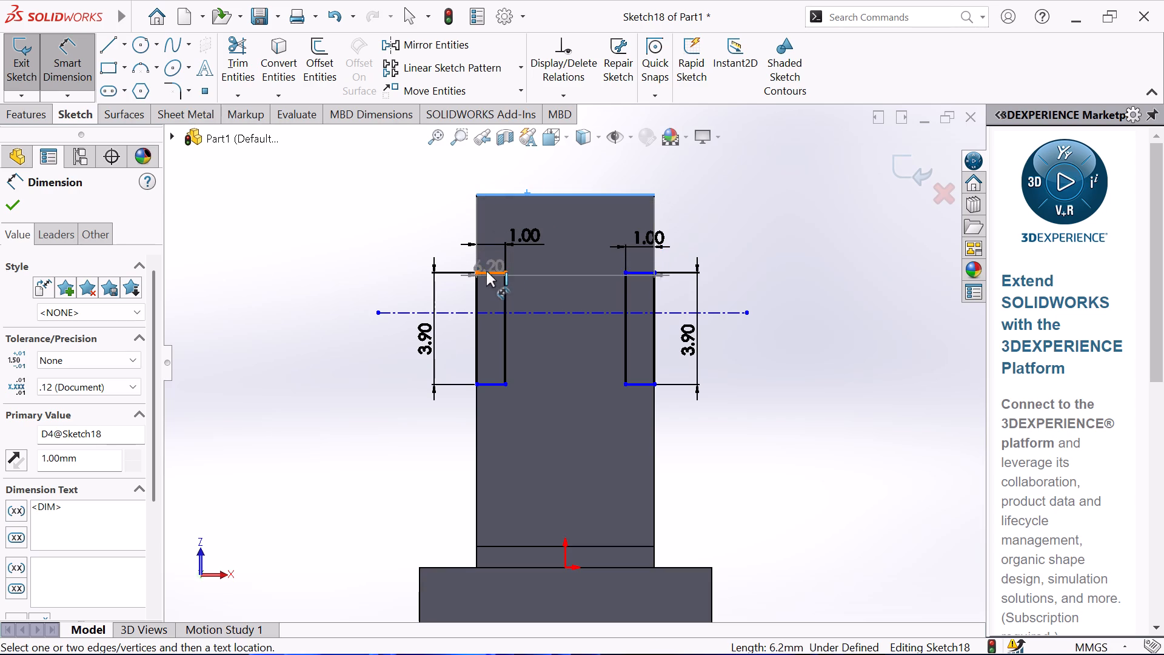
pyautogui.click(477, 274)
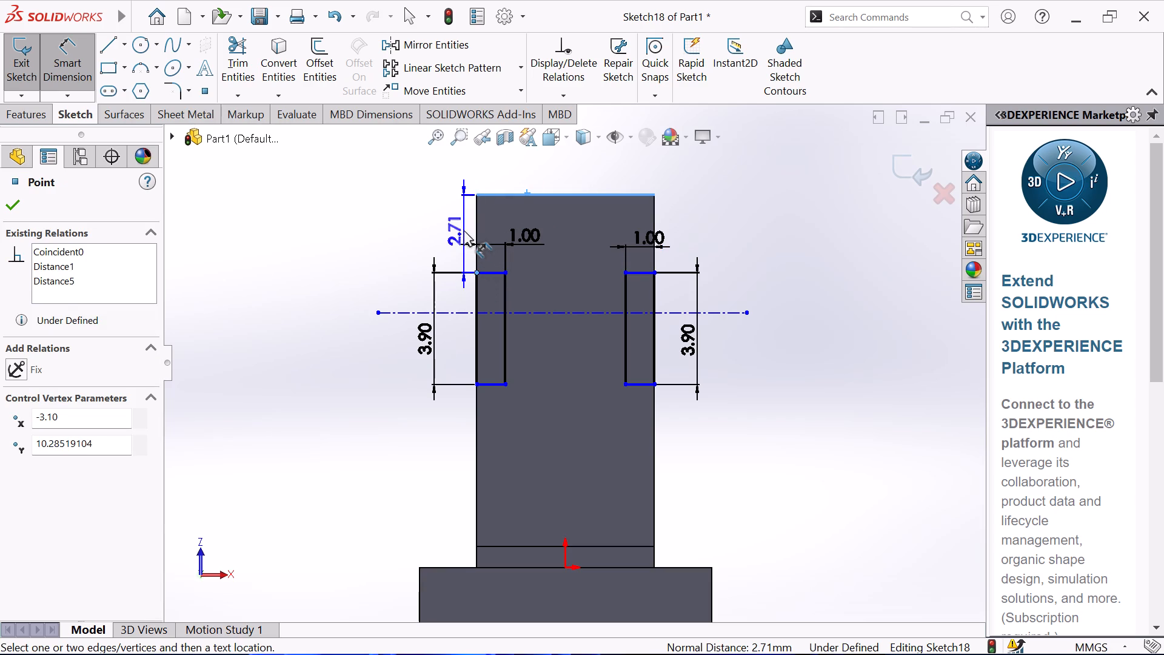
pyautogui.click(464, 230)
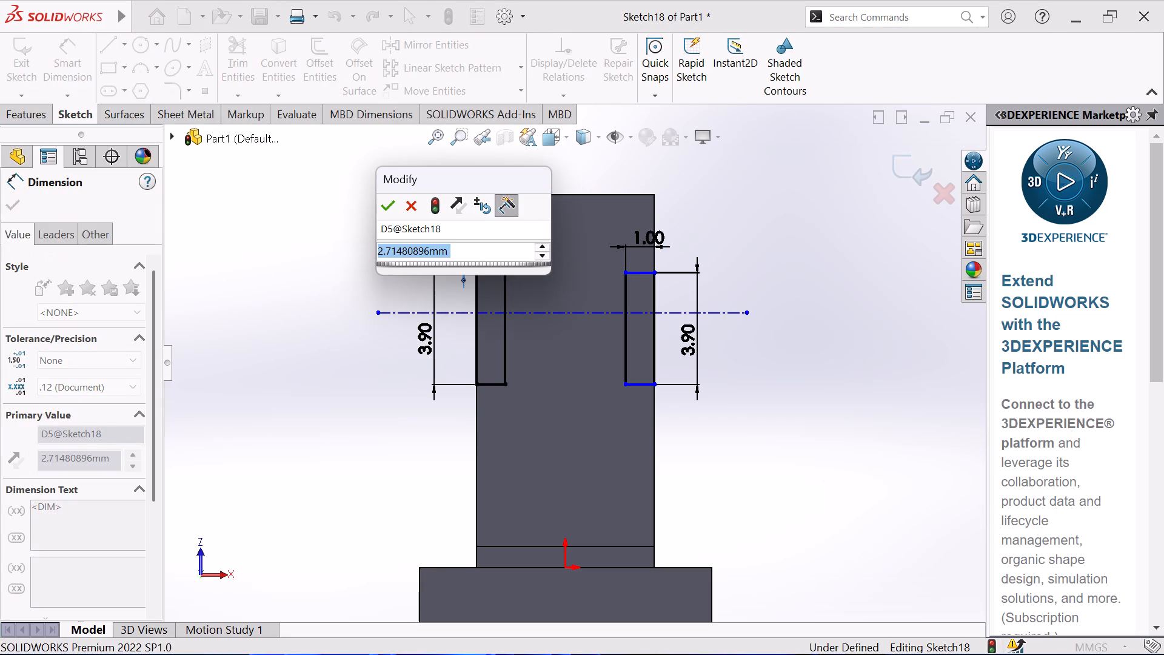
pyautogui.press('3')
pyautogui.press('Return')
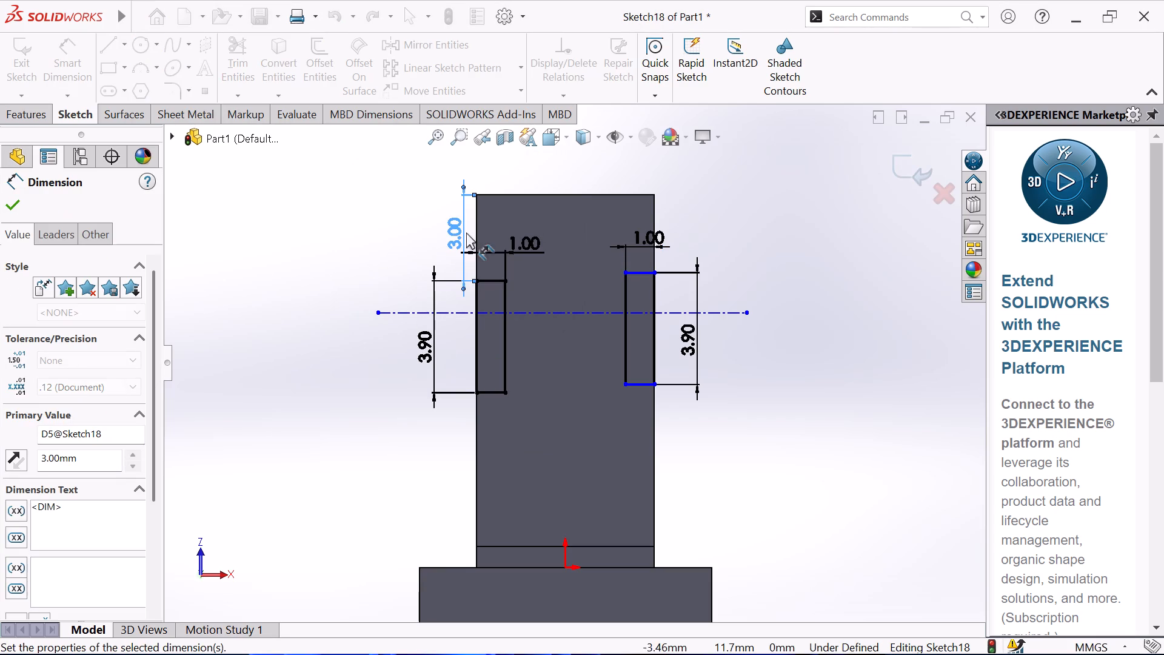
pyautogui.rightClick(375, 243)
pyautogui.click(410, 298)
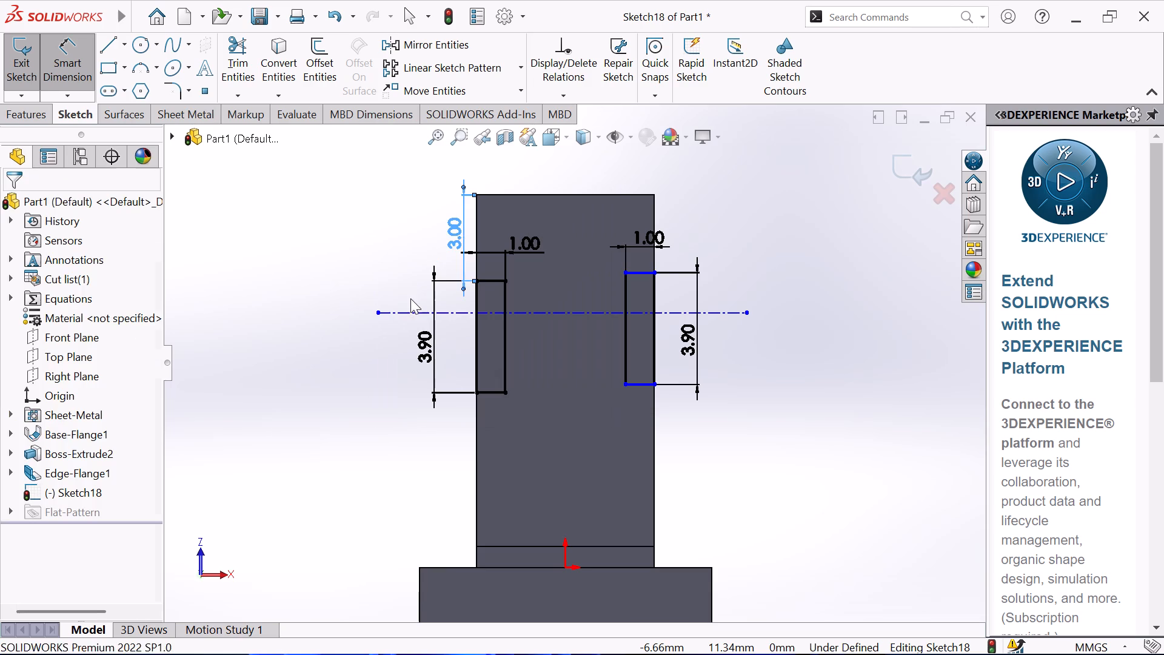
# Delete the horizontal centerline crossing the flange face.
pyautogui.click(407, 314)
pyautogui.press('Delete')
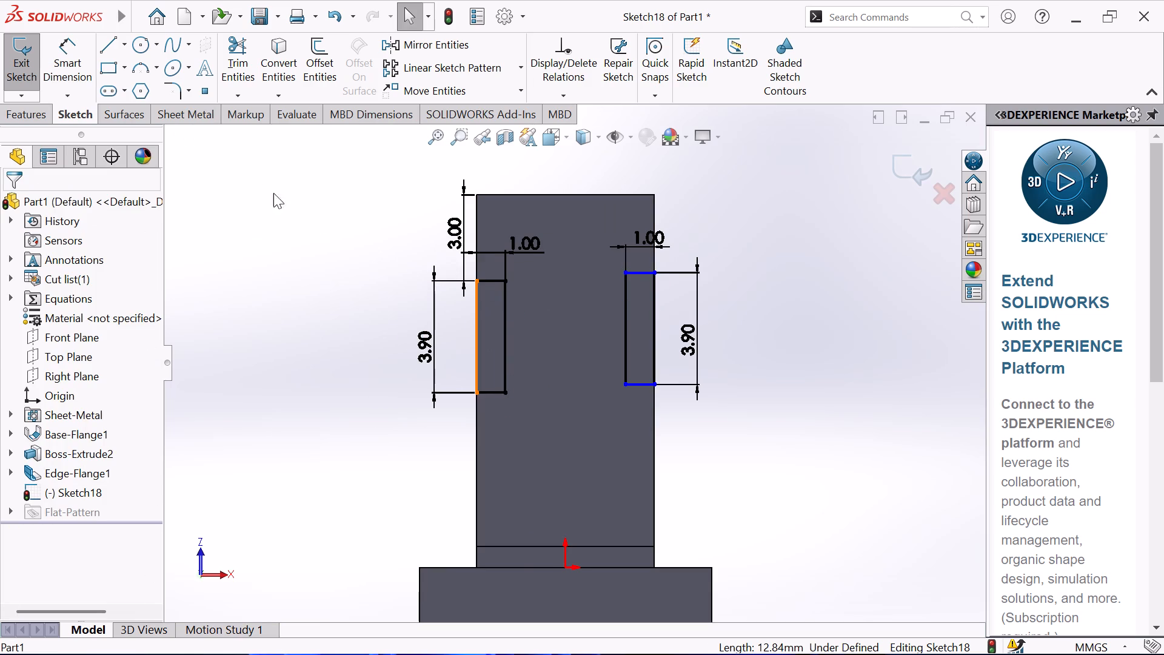
# Dimension the distance from the flange's top edge to the right rectangle's upper edge as 3 mm.
pyautogui.click(67, 54)
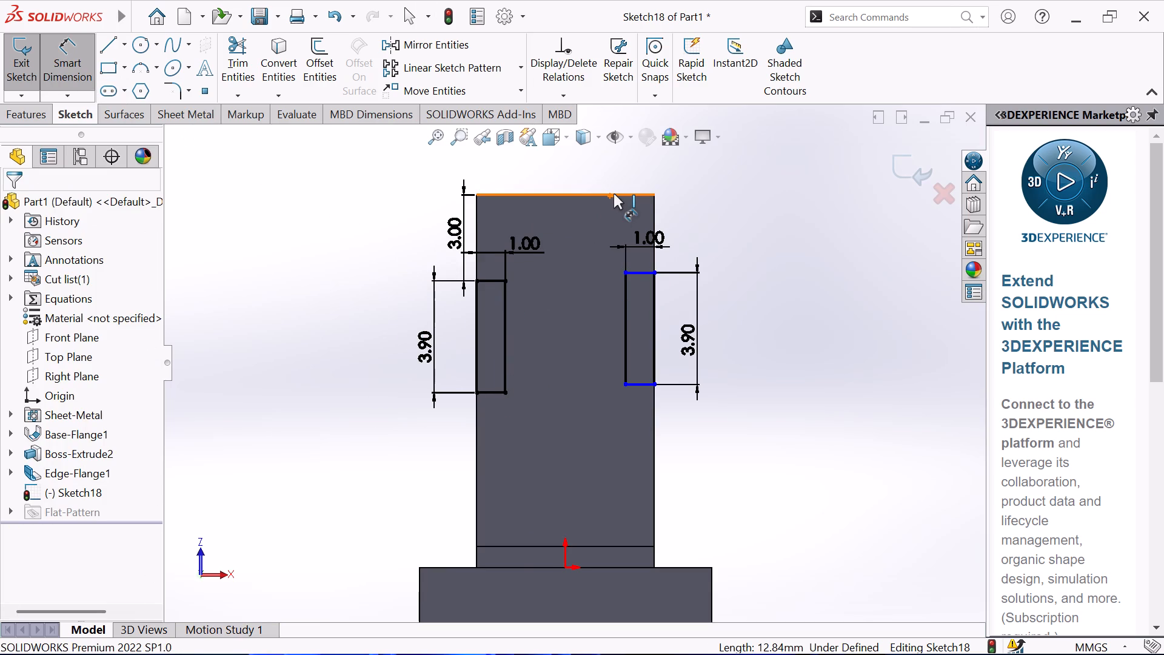
pyautogui.click(614, 193)
pyautogui.click(633, 270)
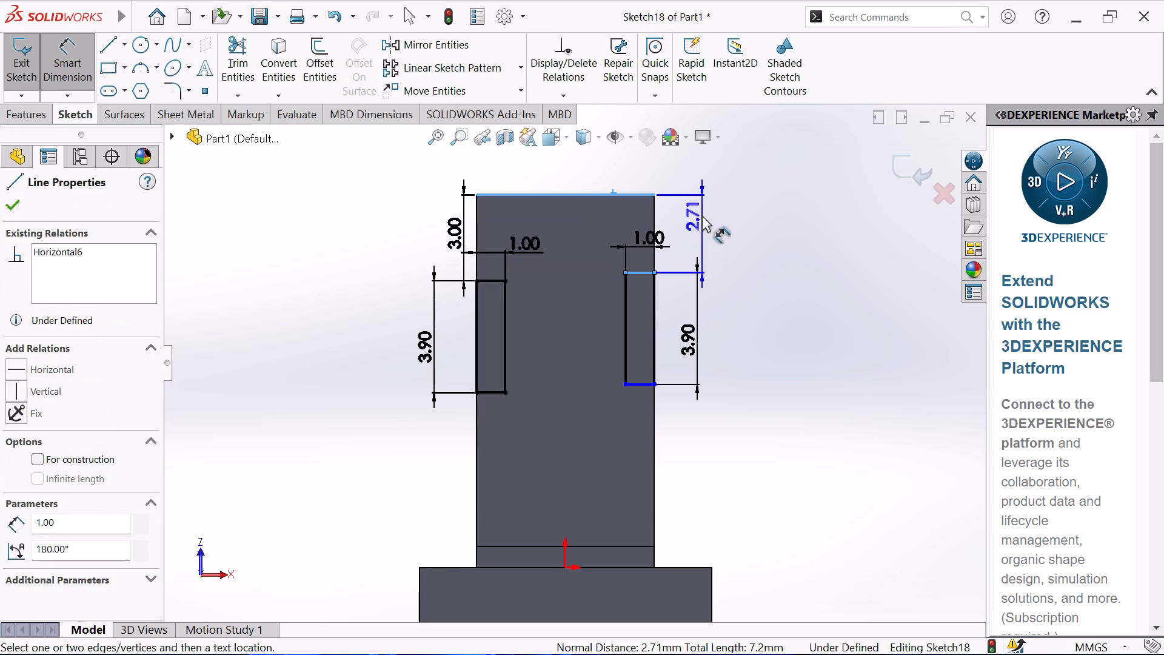
pyautogui.click(703, 215)
pyautogui.press('3')
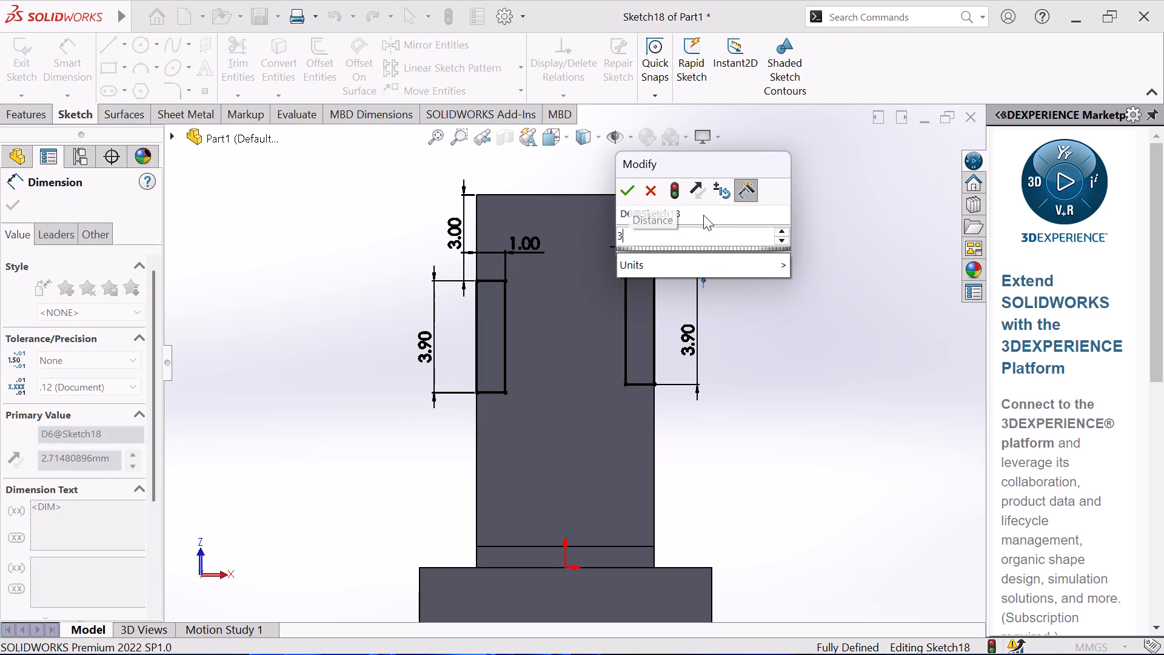
pyautogui.press('Return')
pyautogui.rightClick(763, 261)
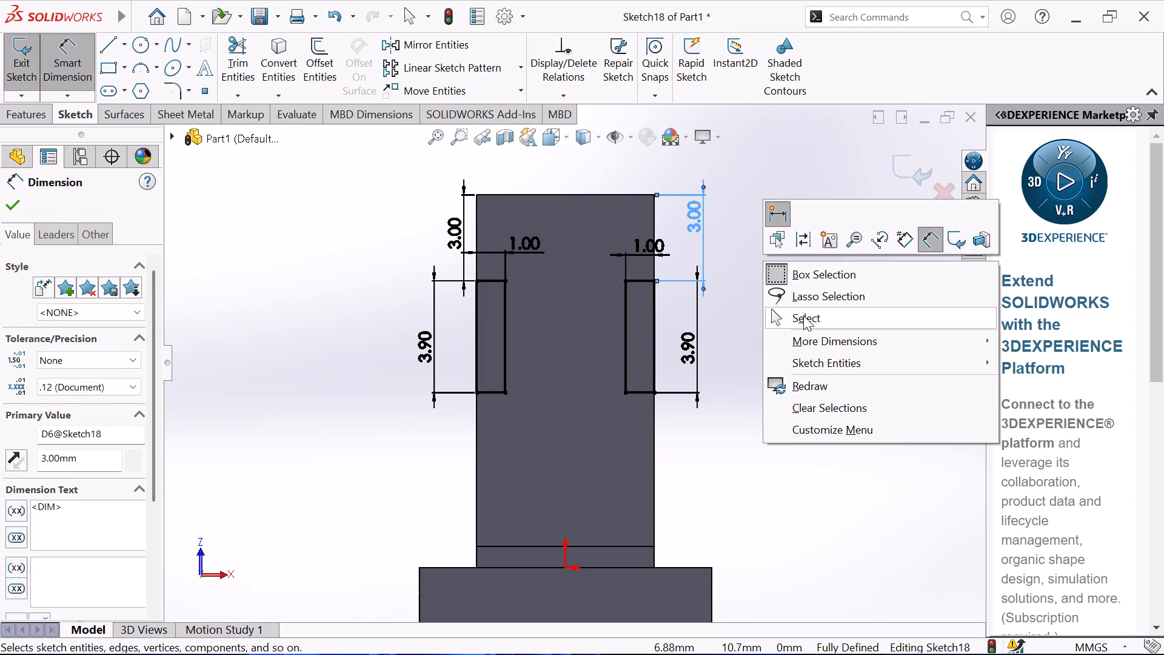
pyautogui.click(804, 321)
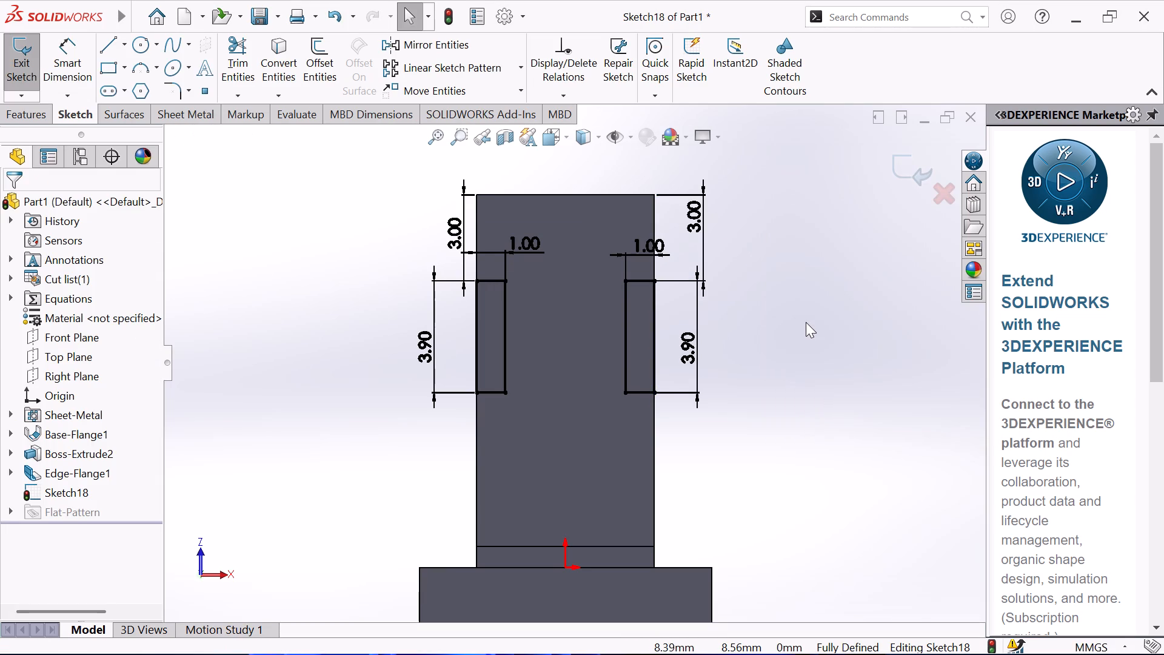
# Cut both side rectangles into the flange with a blind Extruded Cut 2 mm deep.
pyautogui.click(14, 116)
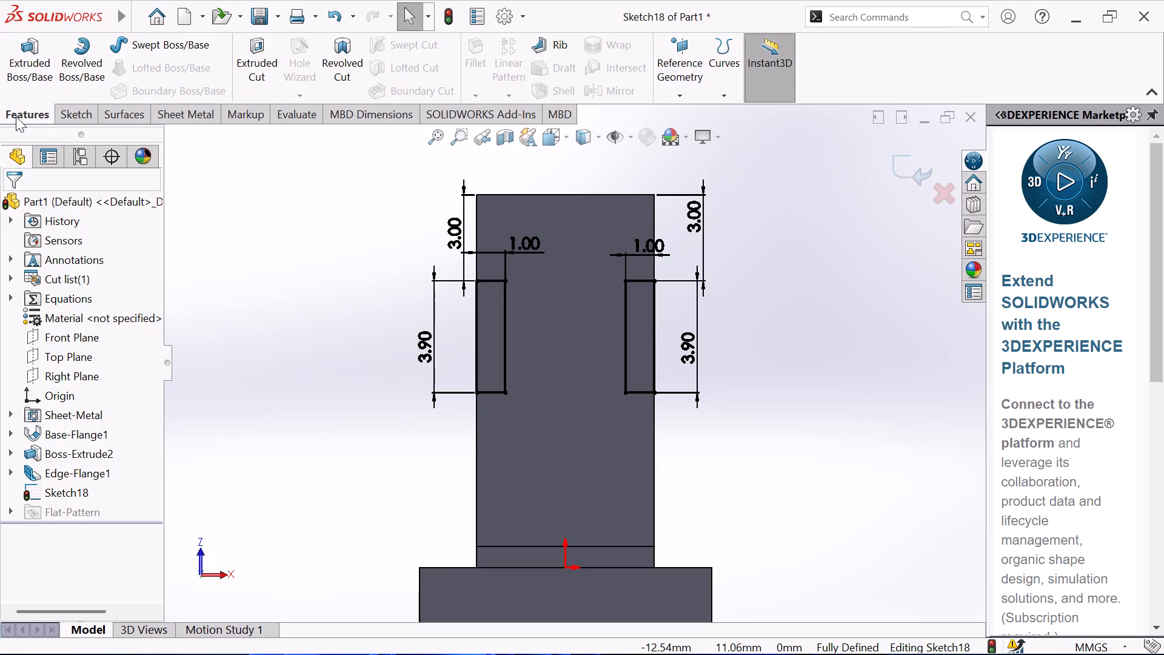
pyautogui.click(263, 65)
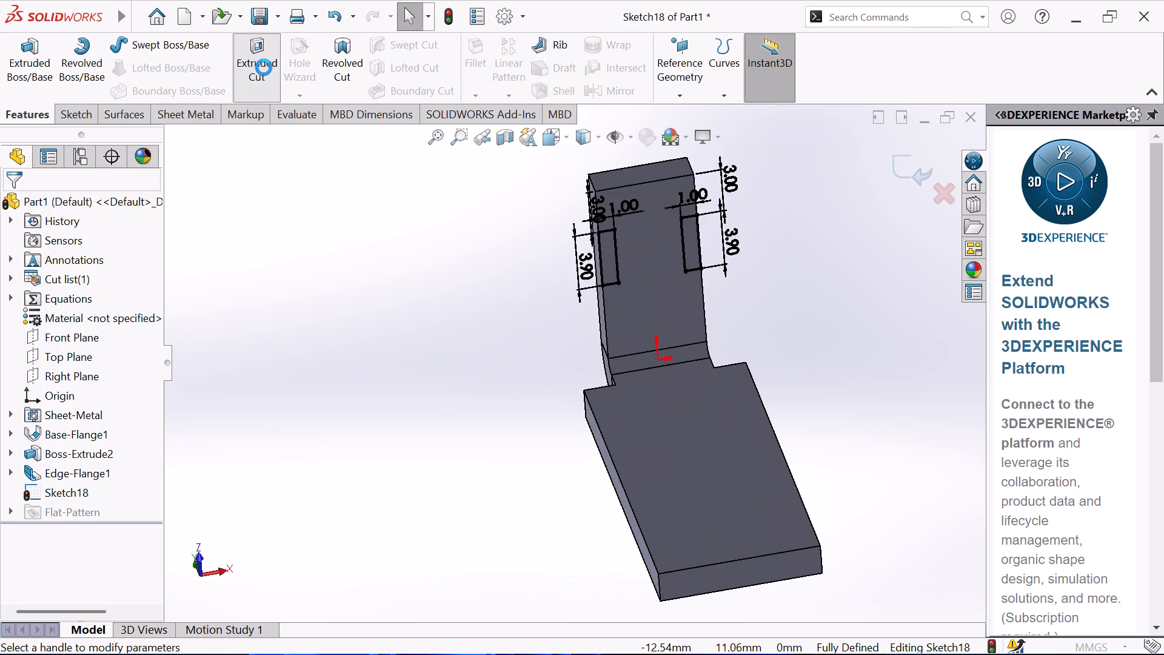
pyautogui.click(13, 203)
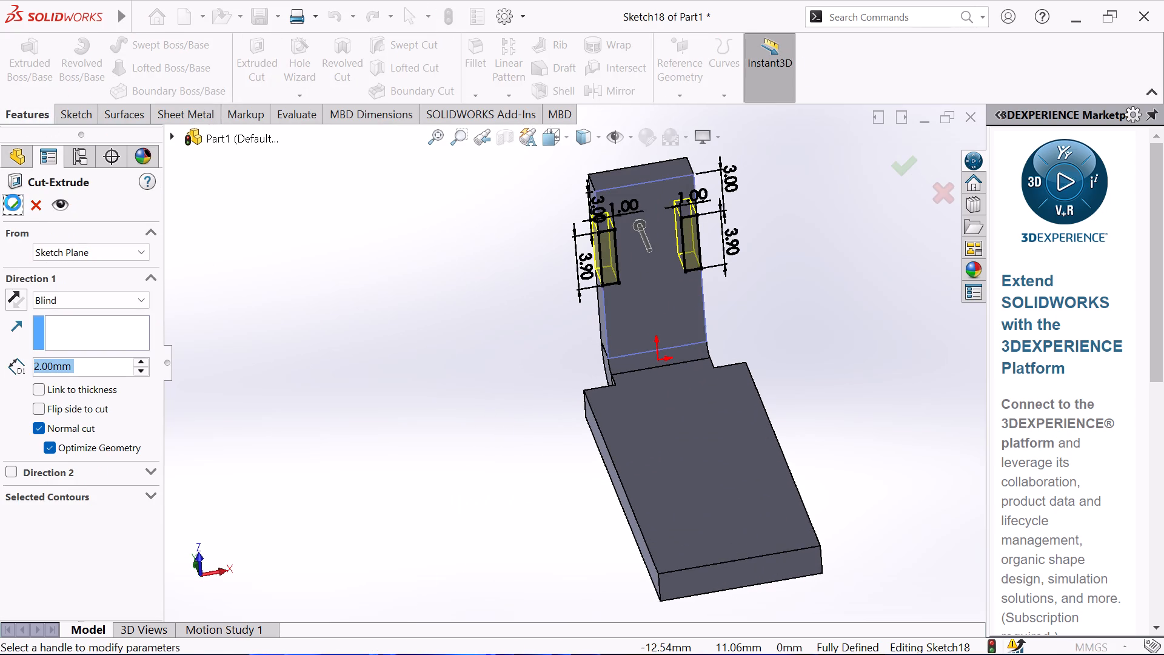
pyautogui.click(301, 341)
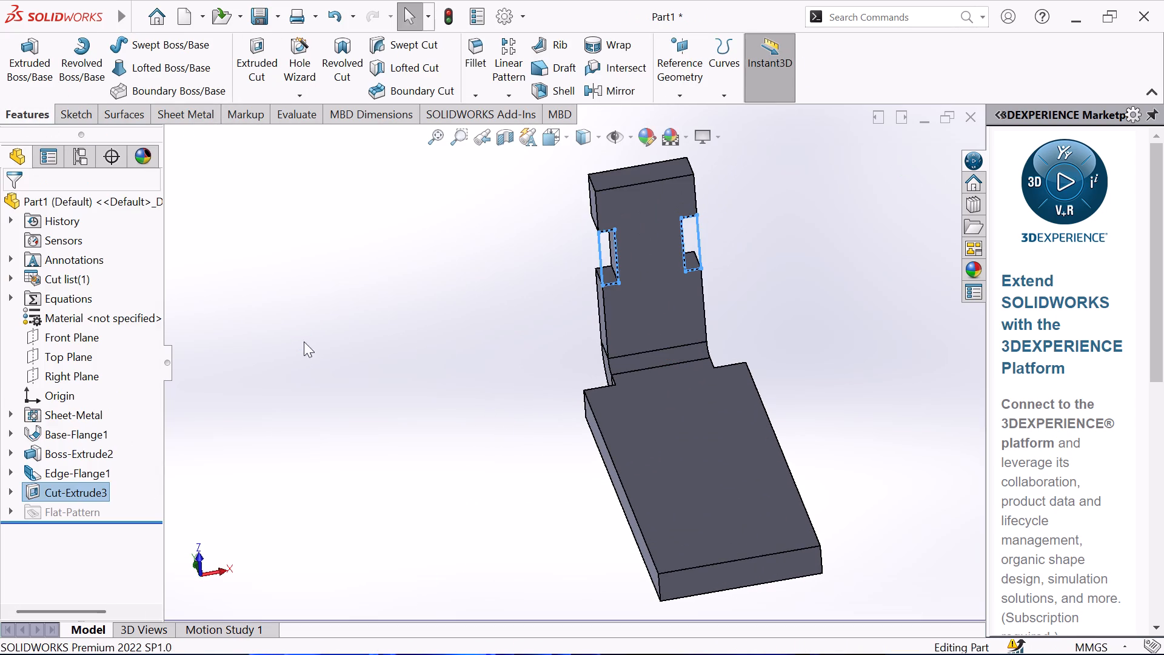
# Examine the notched flange, its bend and the base from the front, back and sides.
pyautogui.scroll(-3, 824, 290)
pyautogui.moveTo(728, 304); pyautogui.dragTo(720, 204, button='middle')
pyautogui.scroll(1, 716, 207)
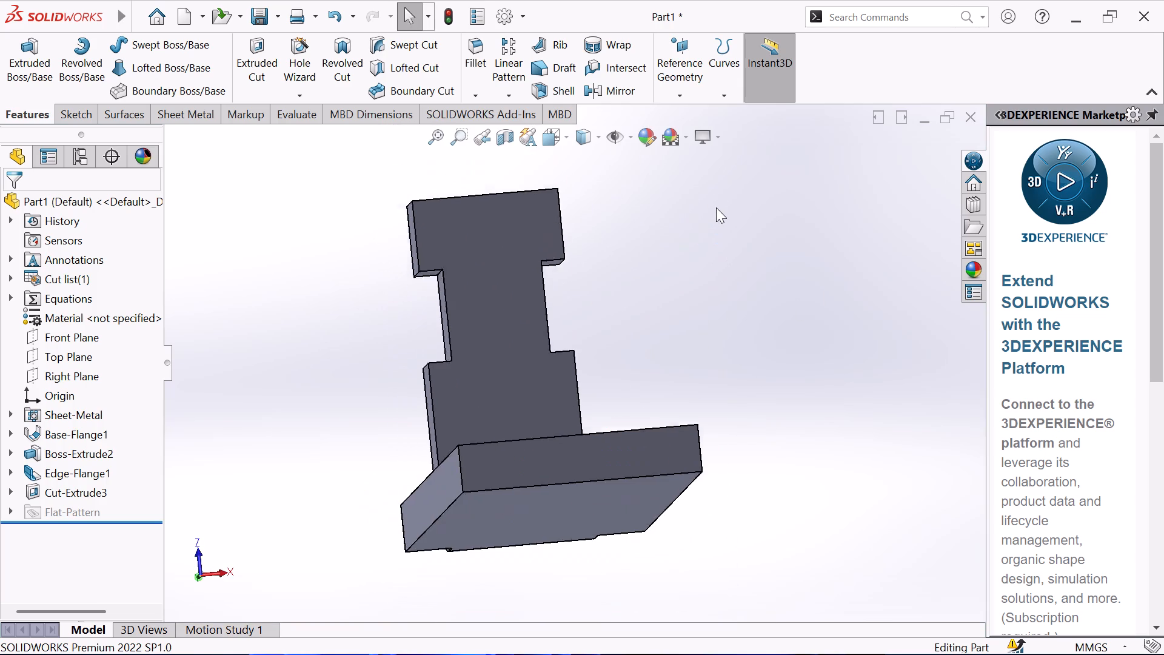
pyautogui.scroll(1, 716, 207)
pyautogui.scroll(-1, 711, 223)
pyautogui.moveTo(711, 224); pyautogui.dragTo(721, 295, button='middle')
pyautogui.scroll(3, 721, 296)
pyautogui.moveTo(721, 298); pyautogui.dragTo(730, 323, button='middle')
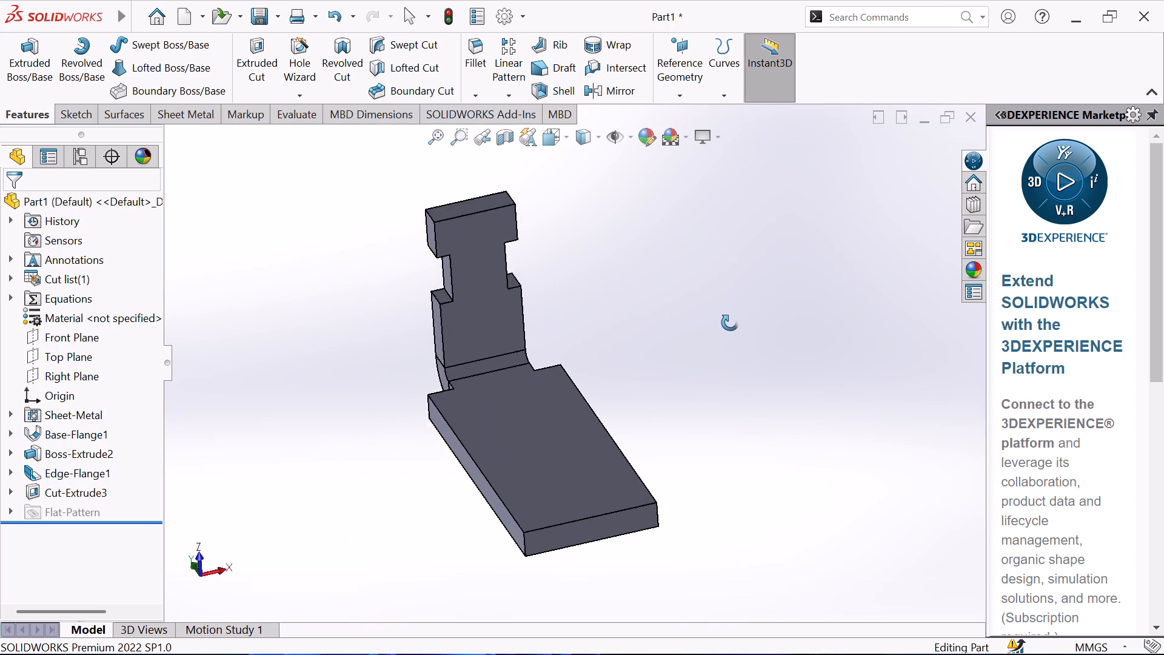
pyautogui.moveTo(730, 323); pyautogui.dragTo(734, 304, button='middle')
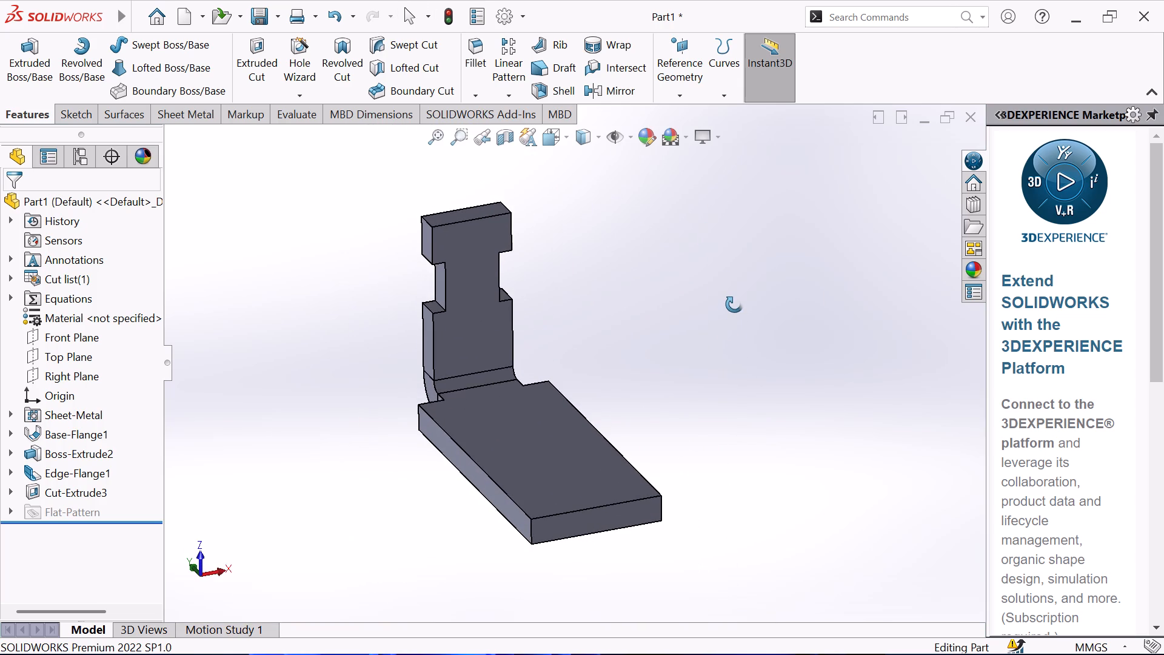
pyautogui.moveTo(734, 304); pyautogui.dragTo(732, 296, button='middle')
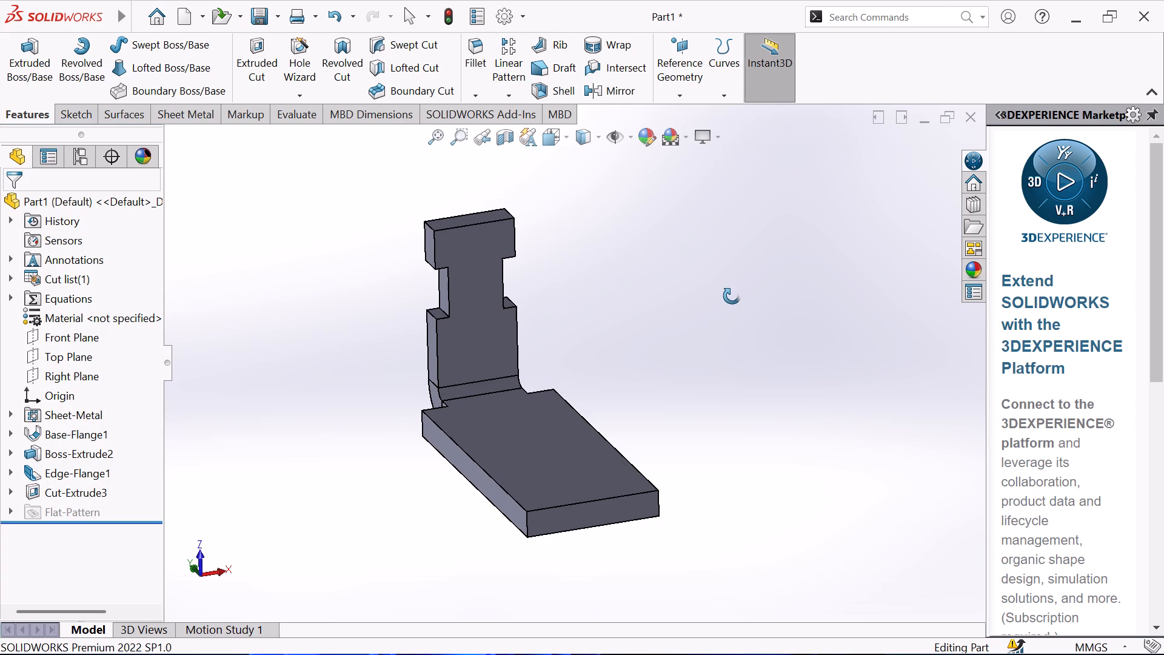
pyautogui.moveTo(732, 296); pyautogui.dragTo(696, 349, button='middle')
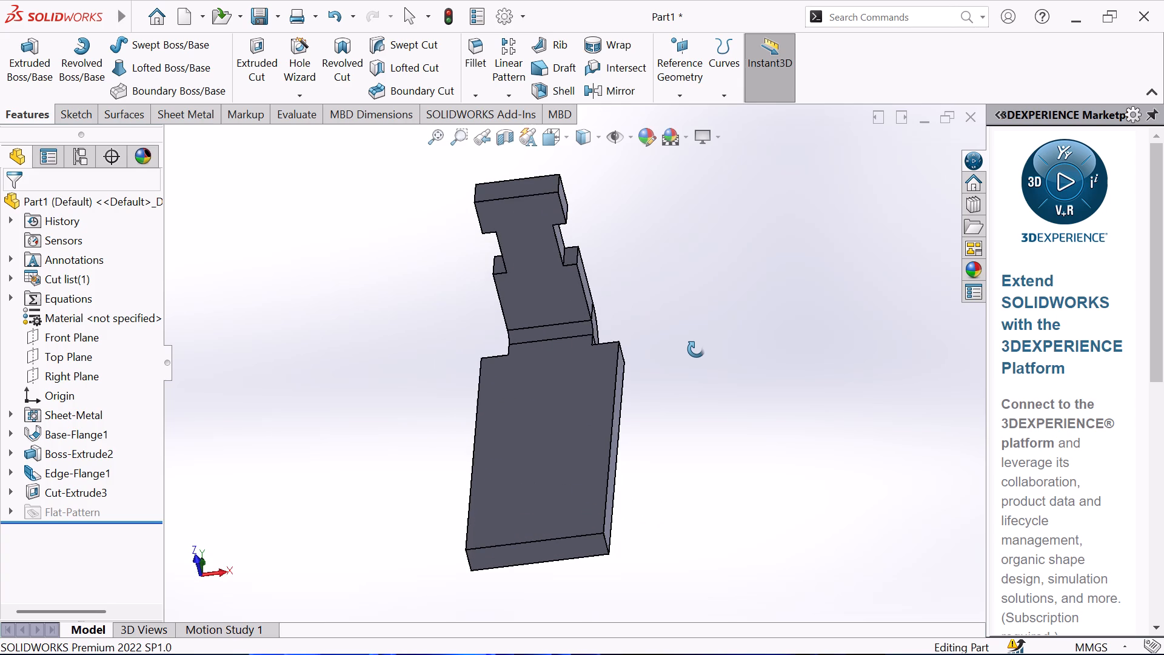
pyautogui.moveTo(696, 349); pyautogui.dragTo(696, 348, button='middle')
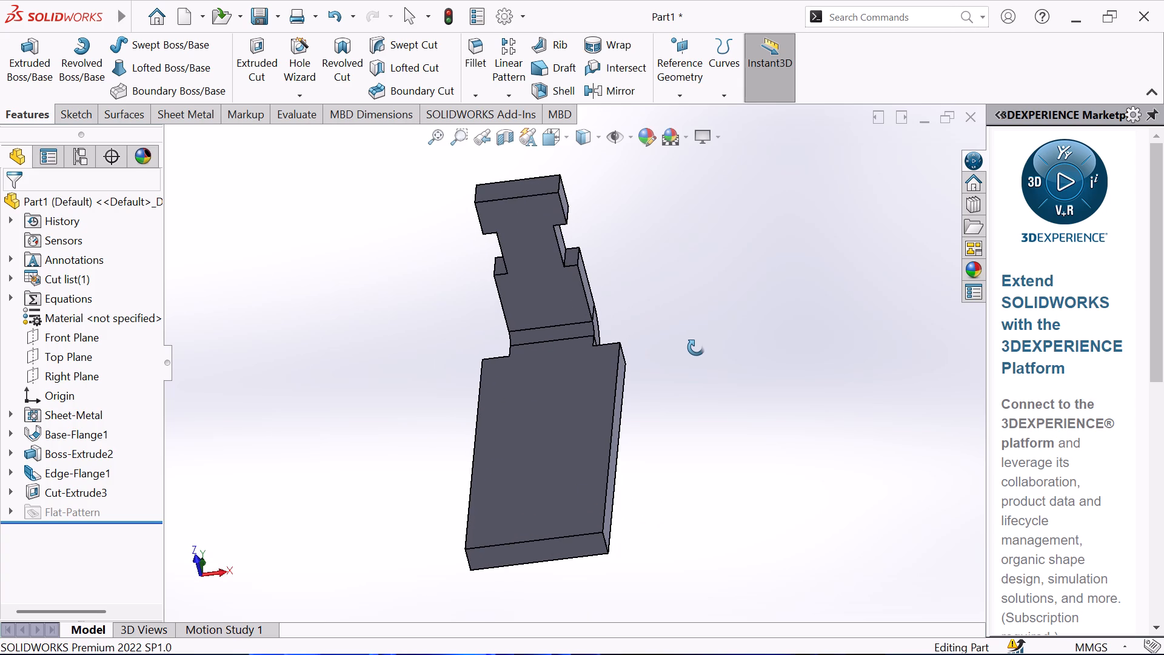
pyautogui.moveTo(696, 348); pyautogui.dragTo(697, 344, button='middle')
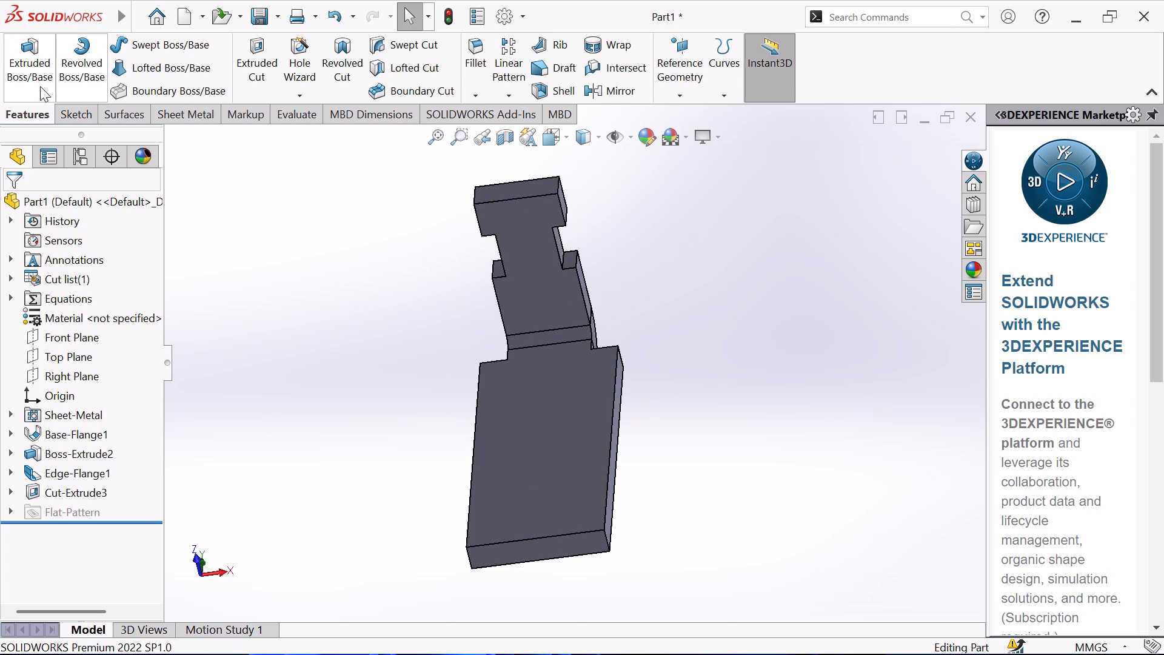
pyautogui.moveTo(257, 301); pyautogui.dragTo(315, 249, button='middle')
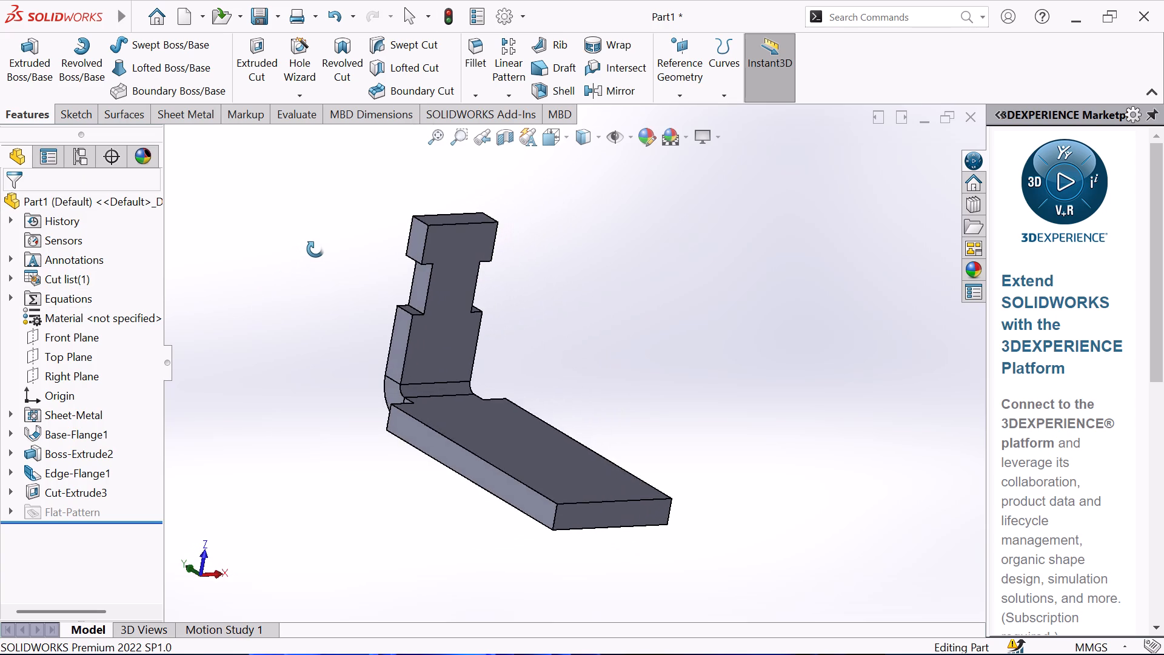
pyautogui.moveTo(315, 249); pyautogui.dragTo(350, 277, button='middle')
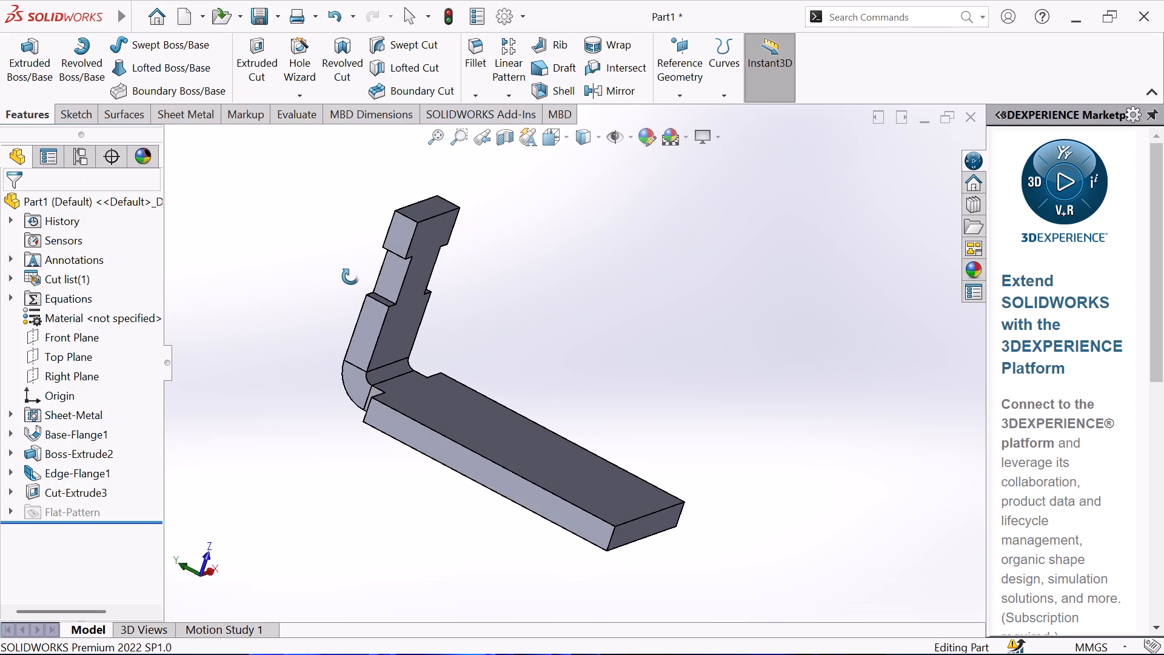
pyautogui.moveTo(350, 277); pyautogui.dragTo(353, 280, button='middle')
pyautogui.scroll(3, 678, 416)
pyautogui.moveTo(677, 414); pyautogui.dragTo(640, 414, button='middle')
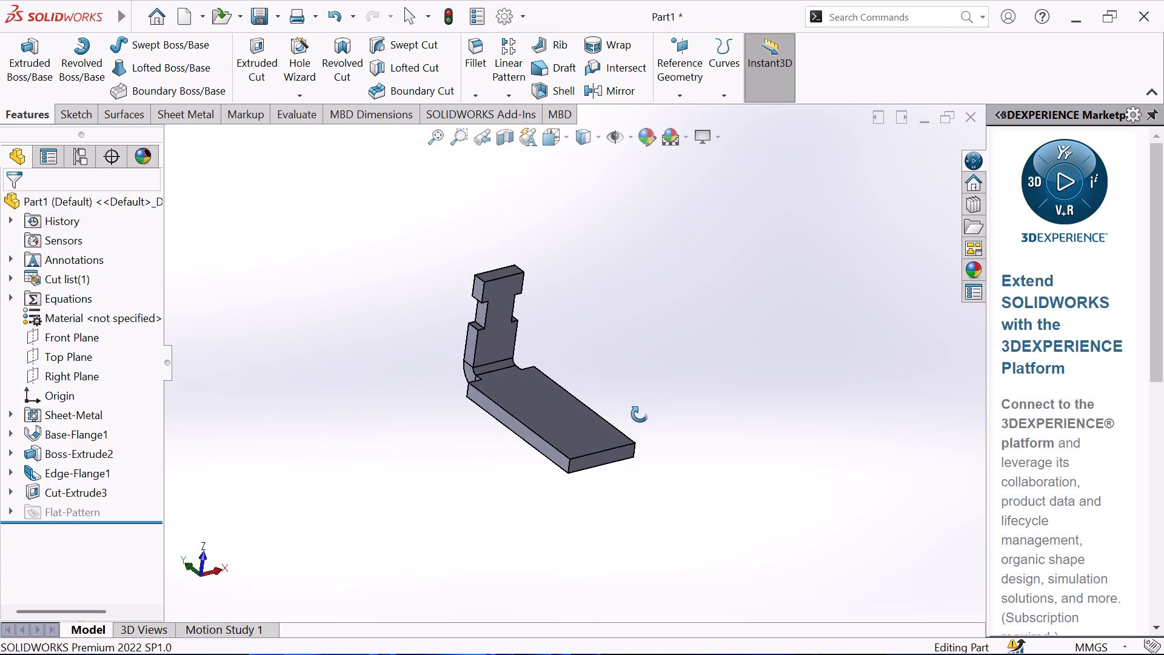
pyautogui.moveTo(640, 414); pyautogui.dragTo(640, 375, button='middle')
pyautogui.scroll(-3, 641, 375)
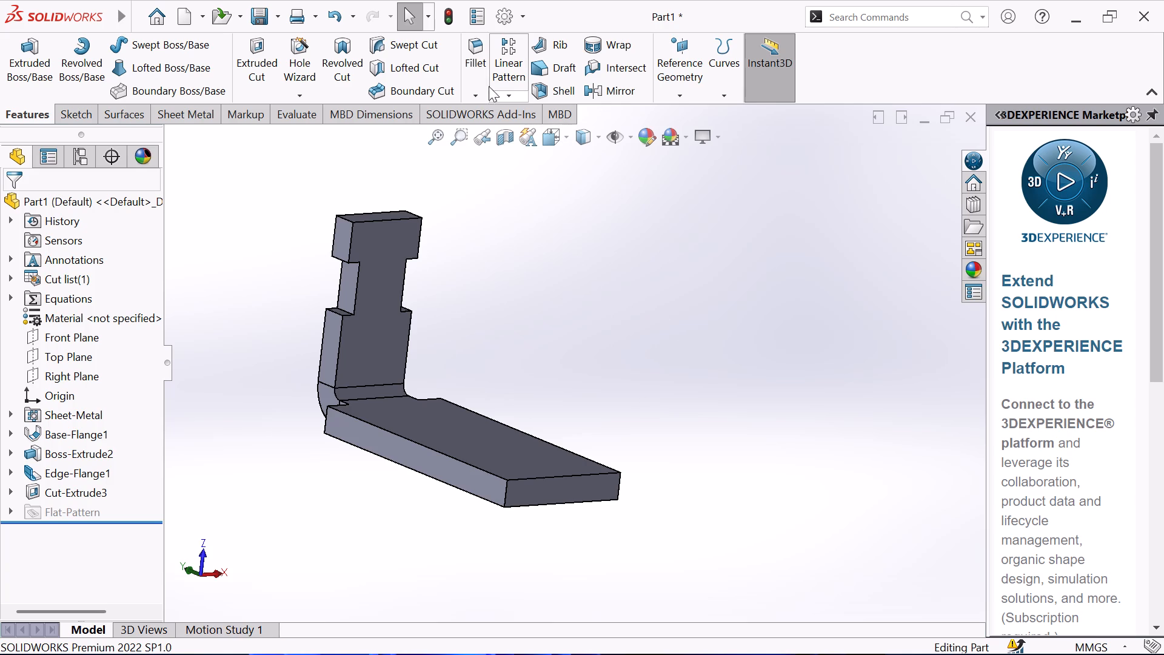
# Start a fillet with a 0.30 mm radius on the two inner corner edges where the tab meets the base.
pyautogui.click(480, 56)
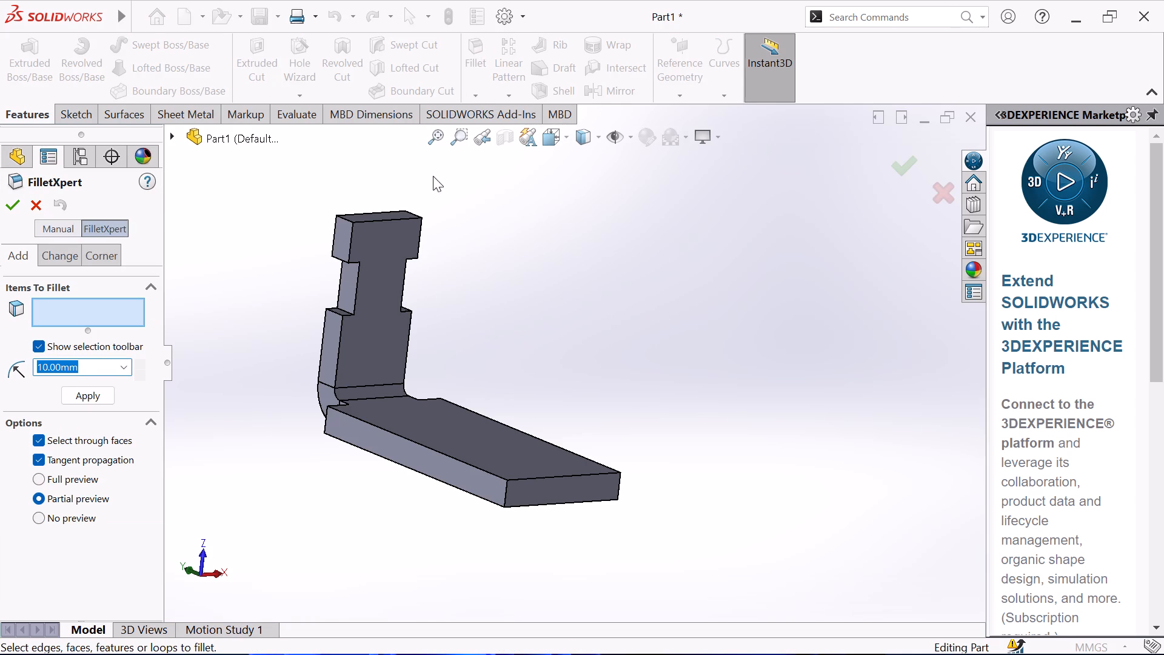
pyautogui.write('.3')
pyautogui.press('Return')
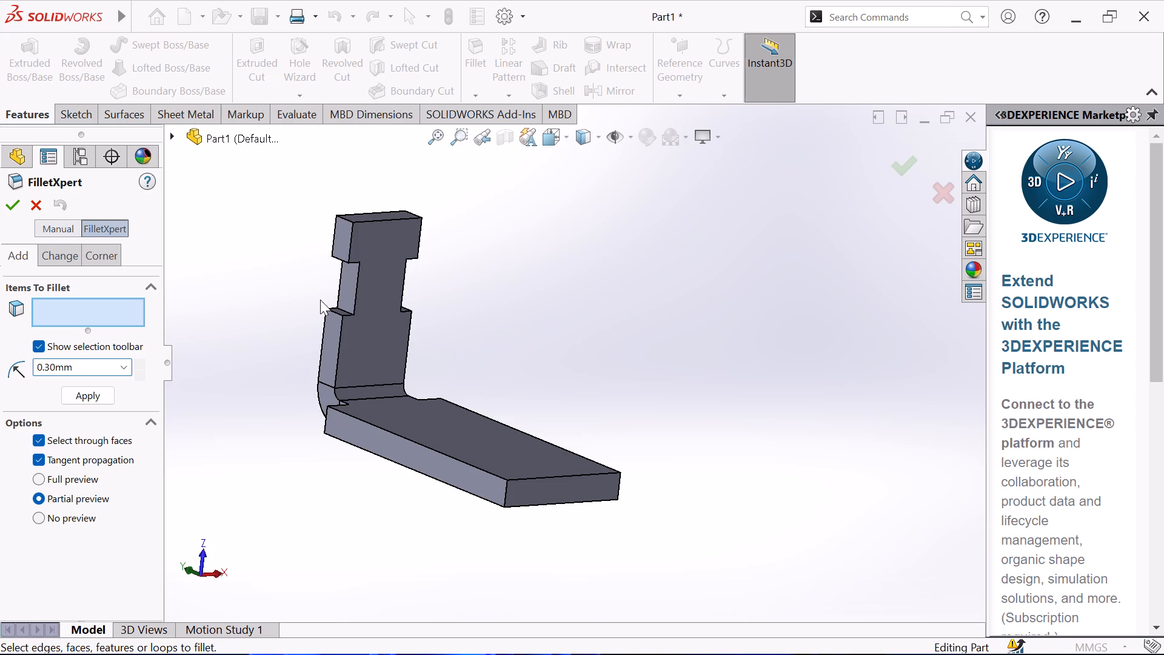
pyautogui.scroll(-2, 399, 382)
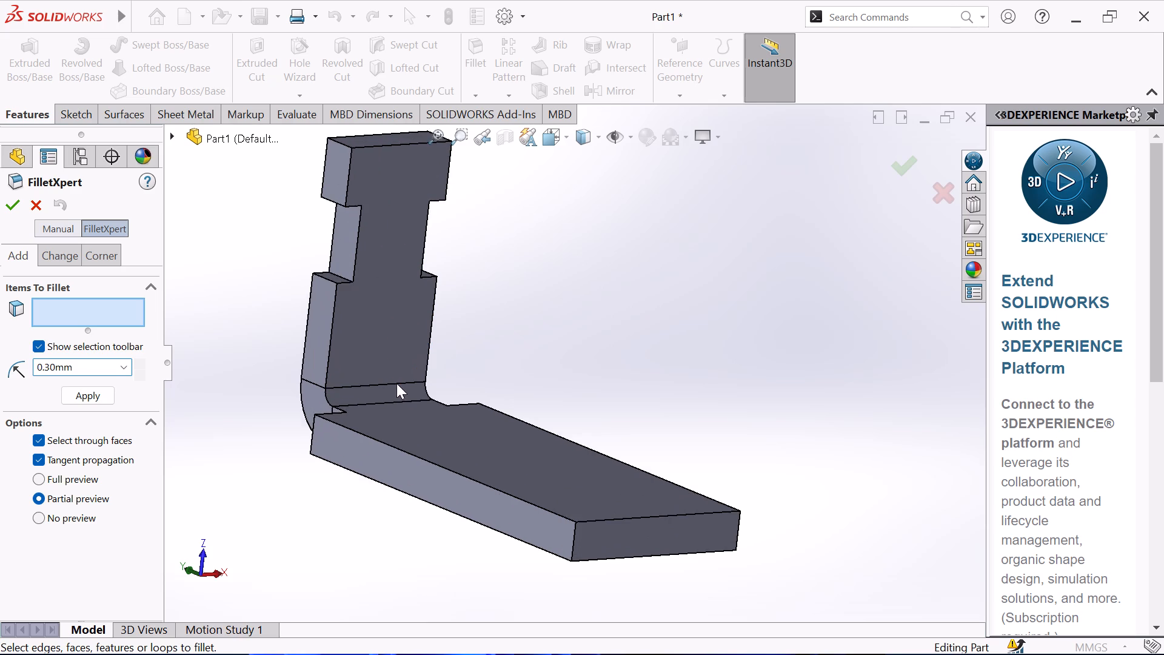
pyautogui.moveTo(300, 411); pyautogui.dragTo(341, 494, button='middle')
pyautogui.moveTo(261, 433); pyautogui.dragTo(295, 492, button='middle')
pyautogui.click(291, 375)
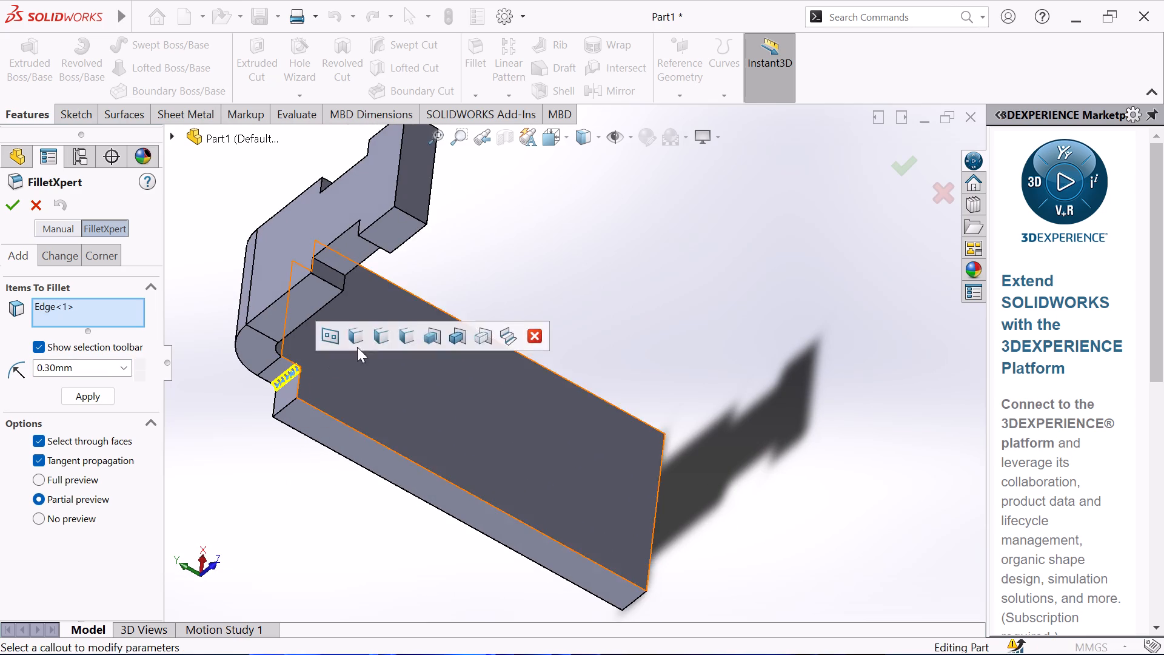
pyautogui.moveTo(569, 226); pyautogui.dragTo(515, 368, button='middle')
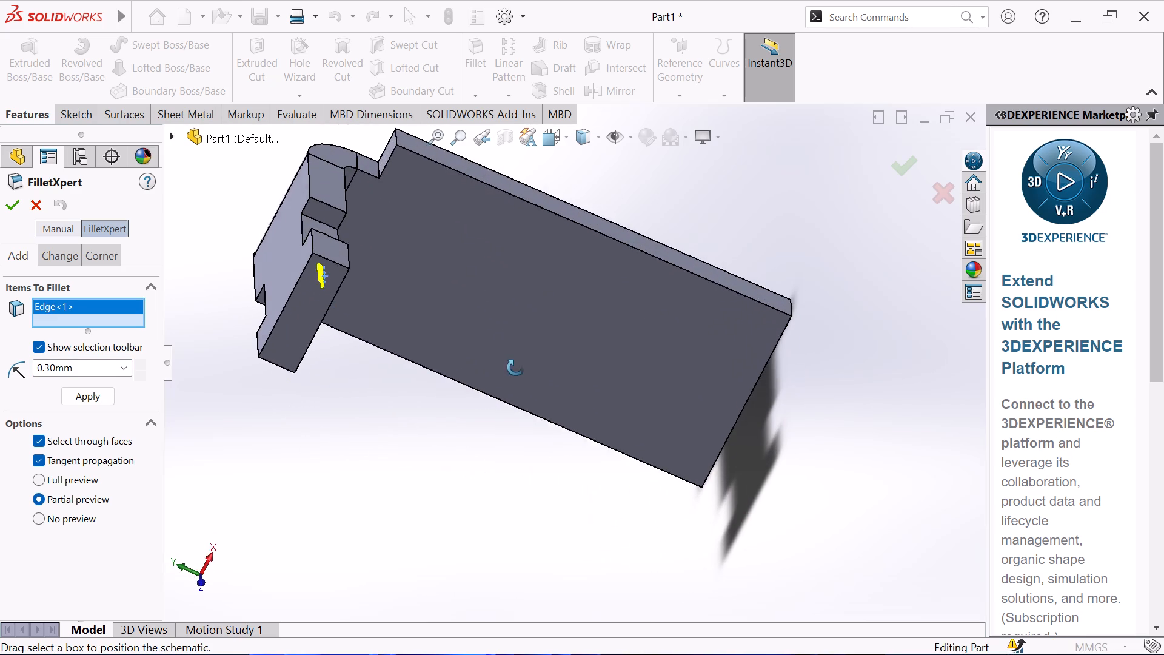
pyautogui.moveTo(515, 368); pyautogui.dragTo(515, 371, button='middle')
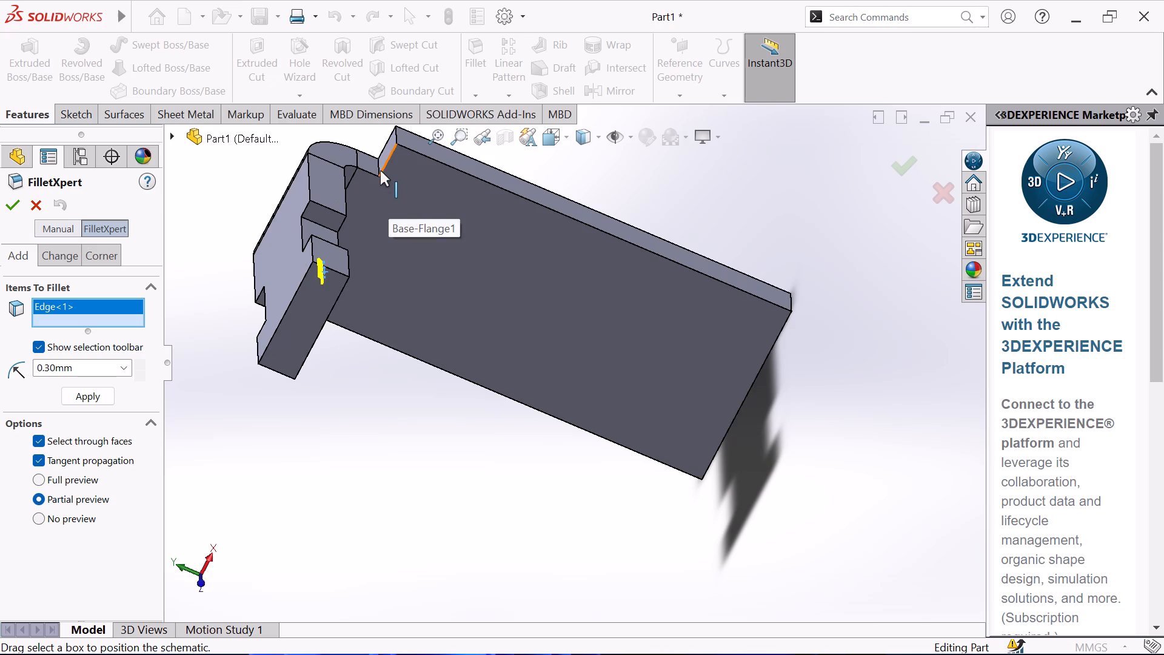
pyautogui.click(379, 169)
# Add the outer corner edges of the shoulders below both flange notches to the 0.30 mm fillet selection.
pyautogui.scroll(2, 374, 205)
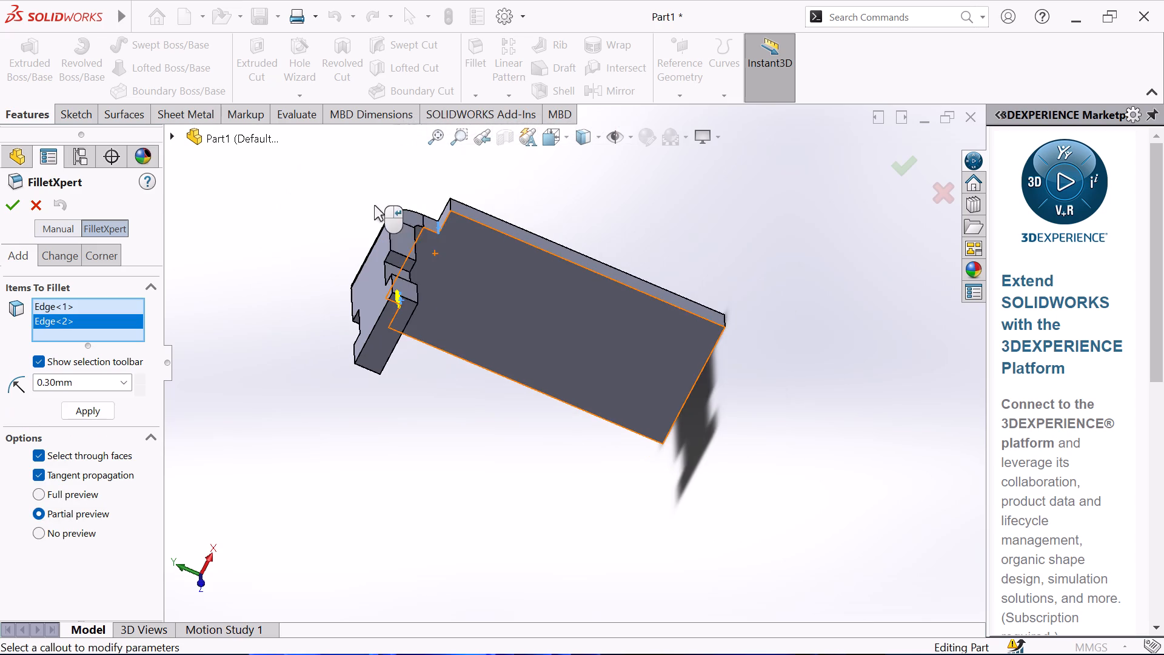
pyautogui.moveTo(353, 198); pyautogui.dragTo(367, 44, button='middle')
pyautogui.scroll(1, 353, 198)
pyautogui.scroll(-2, 400, 288)
pyautogui.moveTo(371, 301); pyautogui.dragTo(370, 270, button='middle')
pyautogui.scroll(-3, 434, 283)
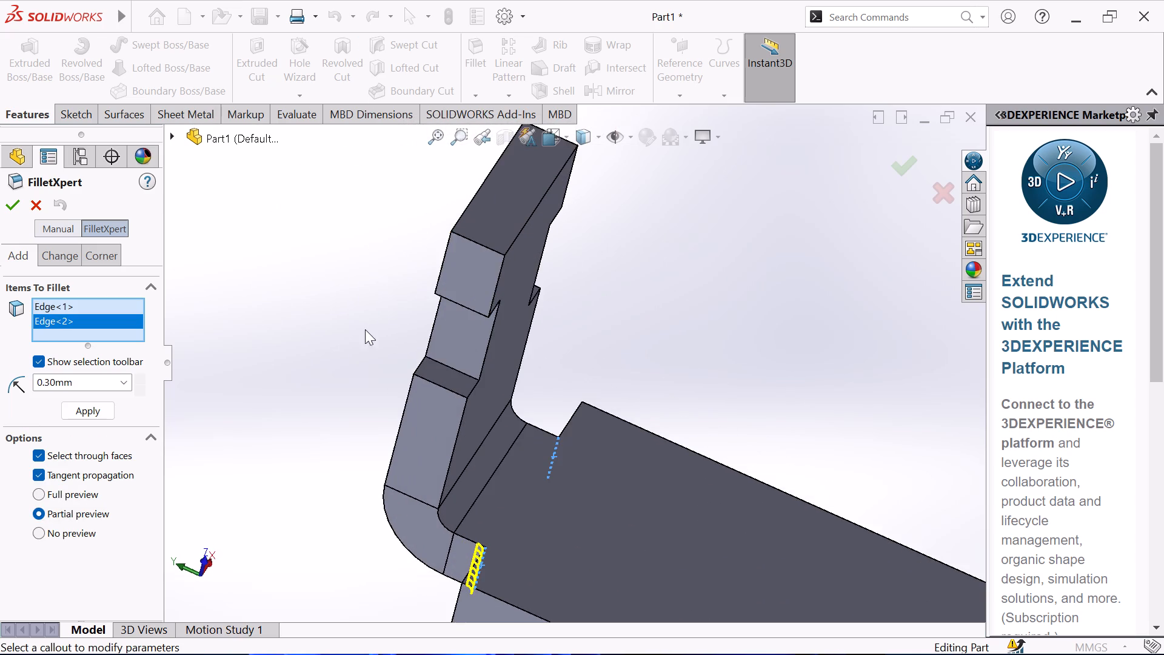
pyautogui.moveTo(363, 327); pyautogui.dragTo(295, 295, button='middle')
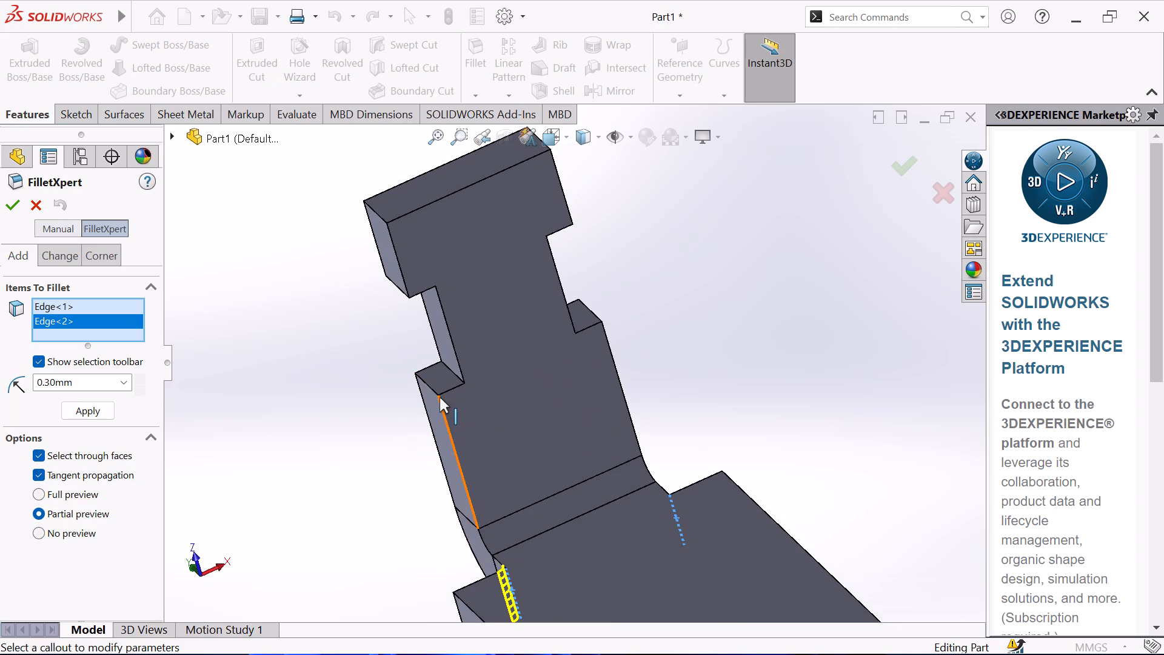
pyautogui.click(433, 391)
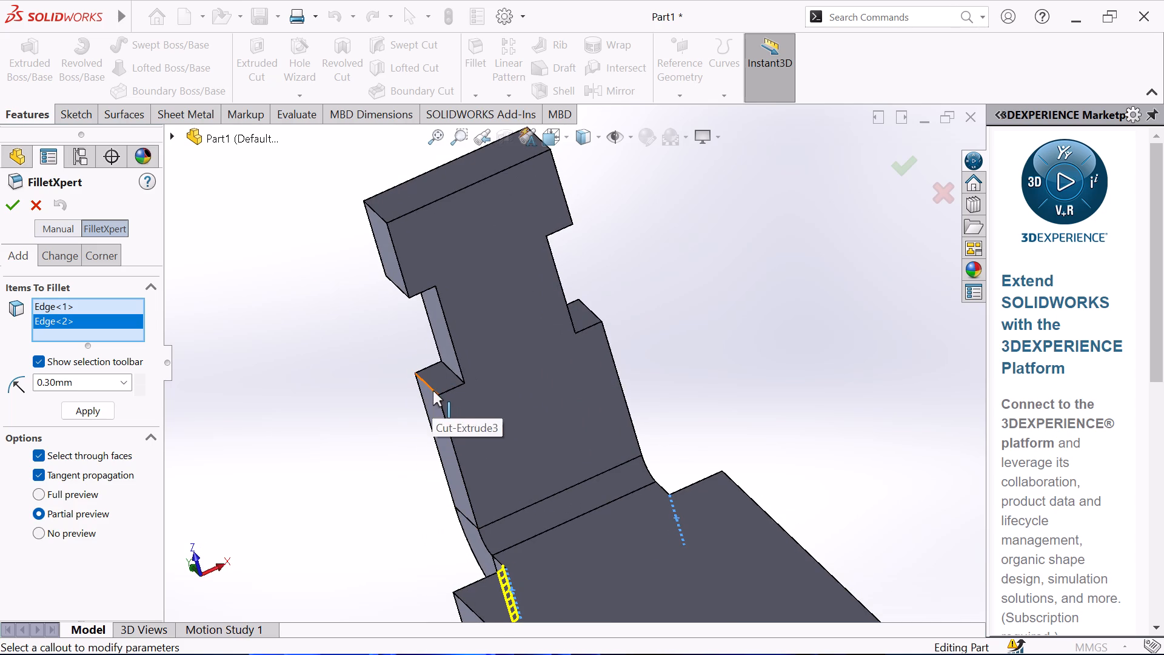
pyautogui.moveTo(674, 292); pyautogui.dragTo(632, 342, button='middle')
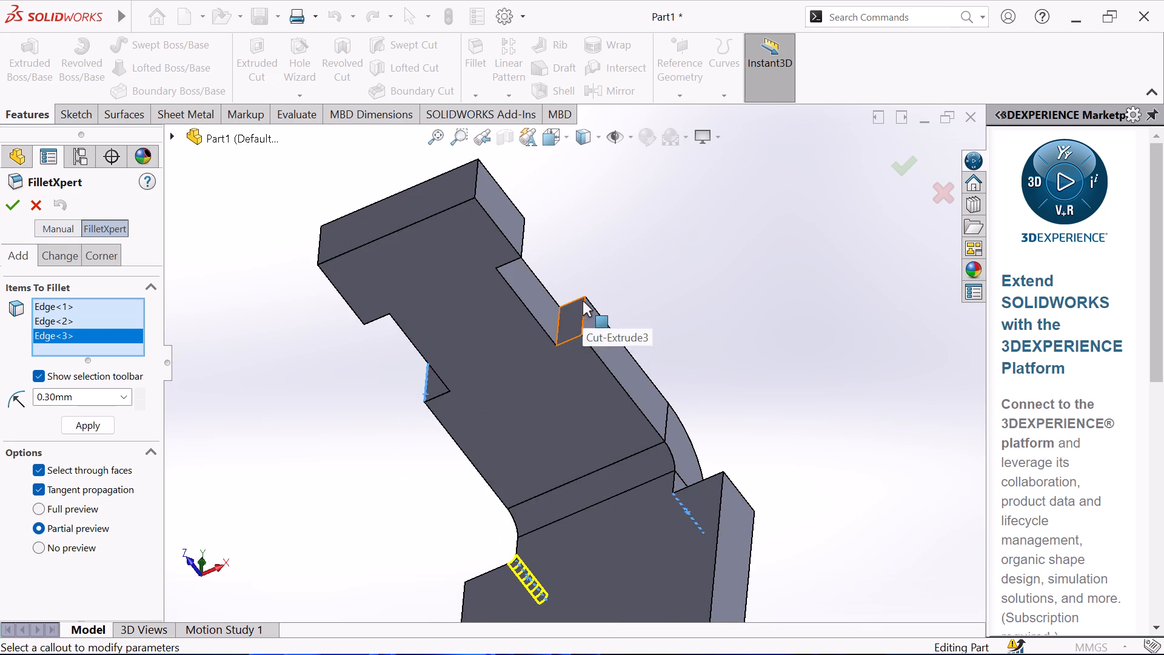
pyautogui.click(584, 309)
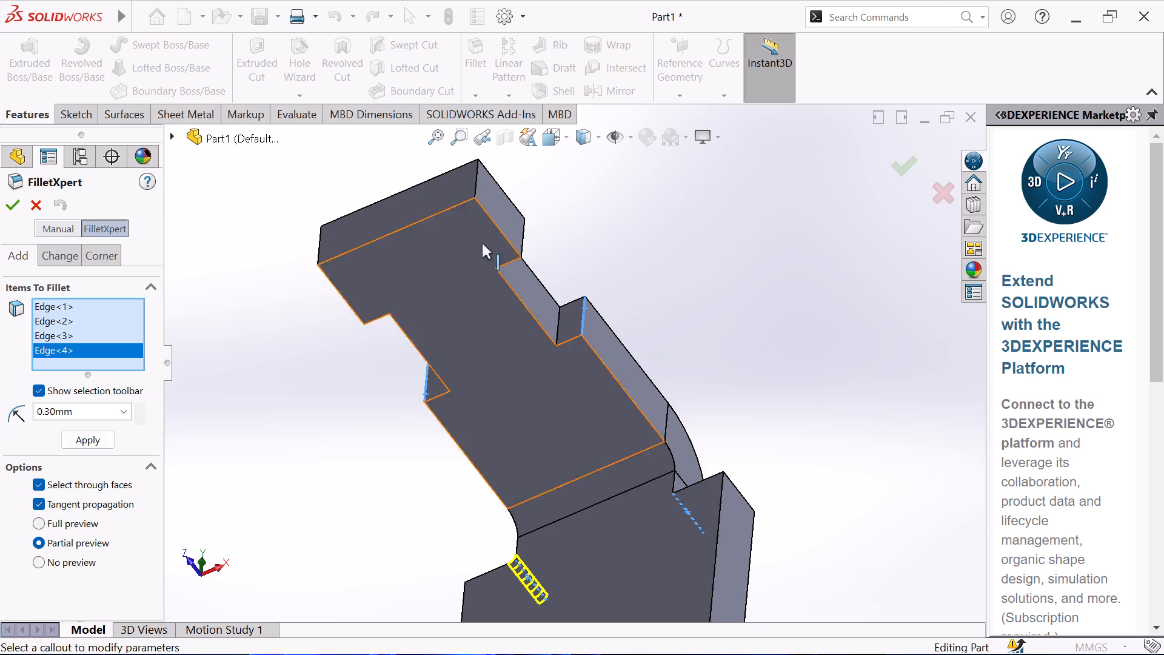
# Add the upper inner corner edges of both side notches to the 0.30 mm fillet selection.
pyautogui.moveTo(270, 261); pyautogui.dragTo(345, 143, button='middle')
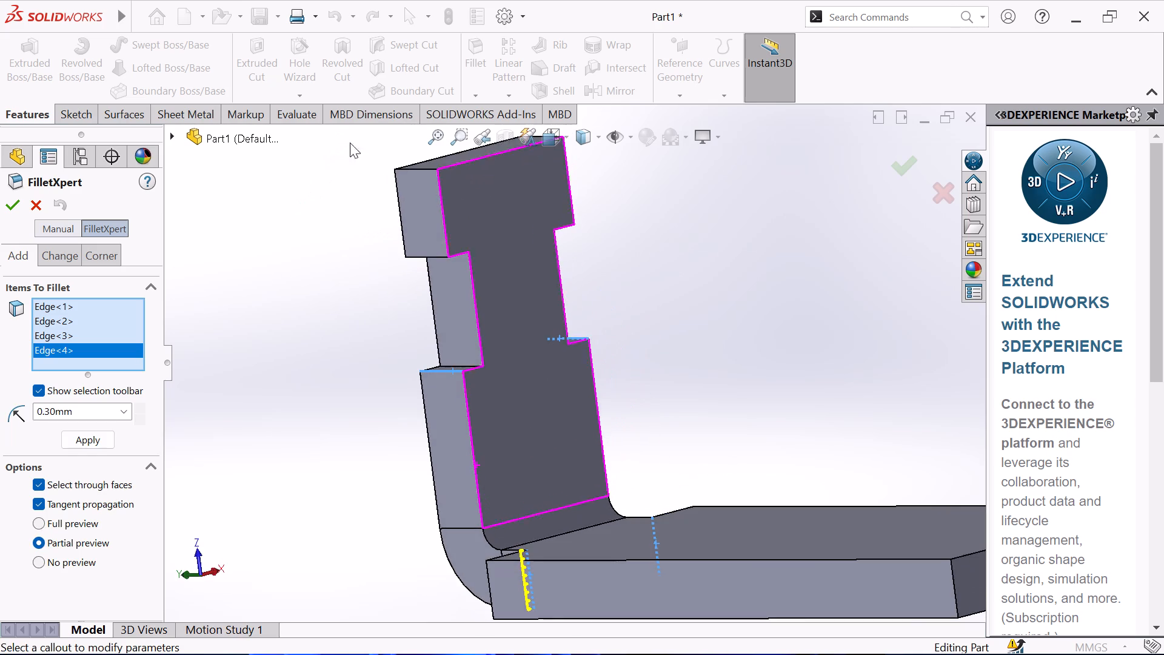
pyautogui.moveTo(385, 297); pyautogui.dragTo(385, 207, button='middle')
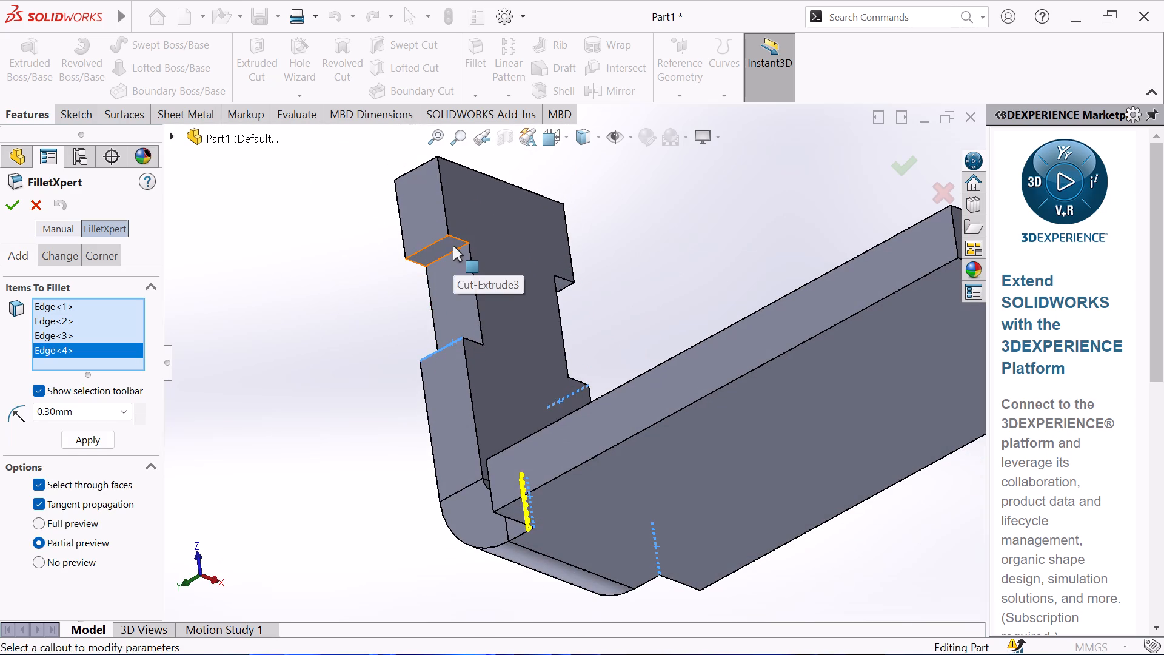
pyautogui.click(455, 250)
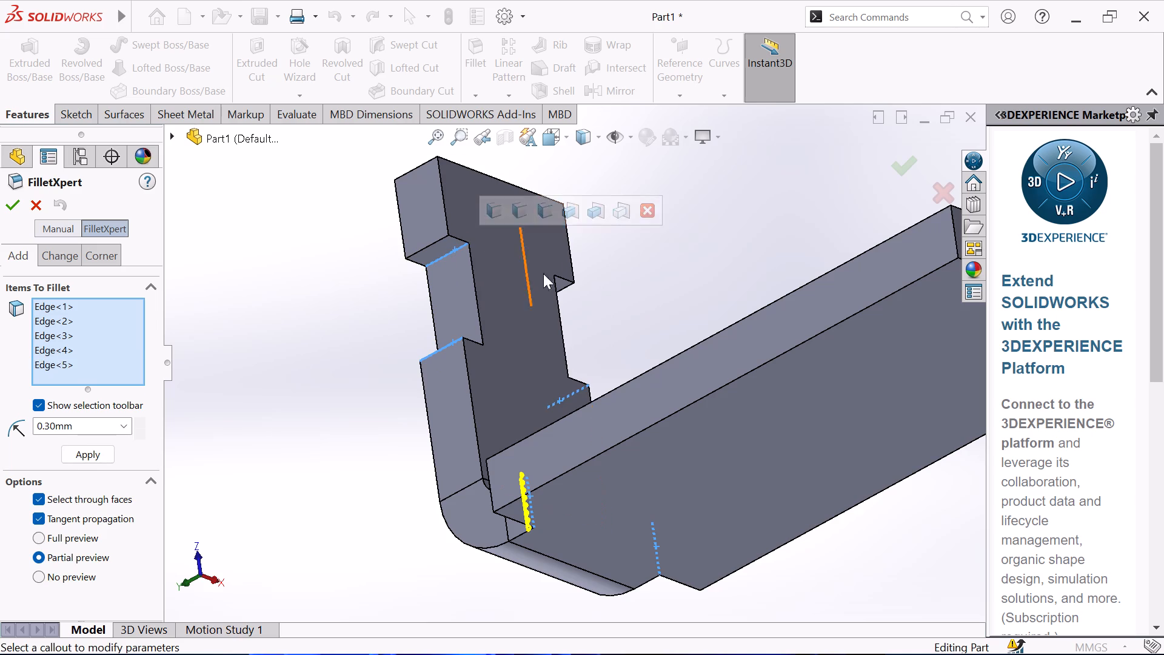
pyautogui.moveTo(623, 285); pyautogui.dragTo(569, 331, button='middle')
pyautogui.scroll(-4, 677, 292)
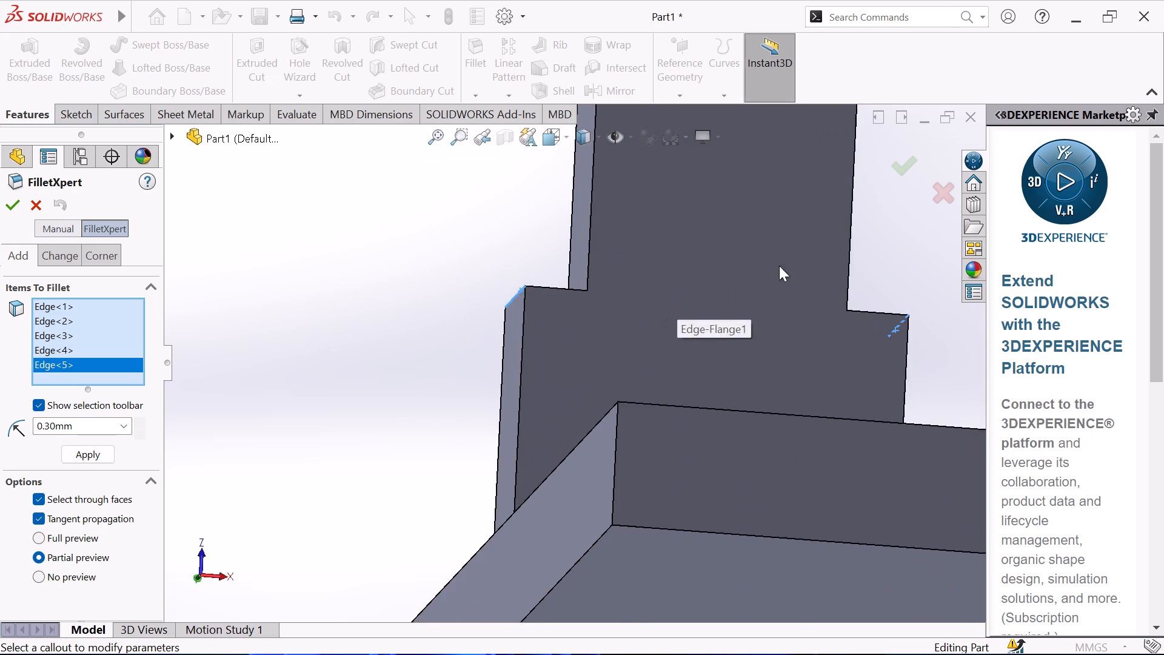
pyautogui.scroll(3, 792, 258)
pyautogui.moveTo(798, 247); pyautogui.dragTo(758, 201, button='middle')
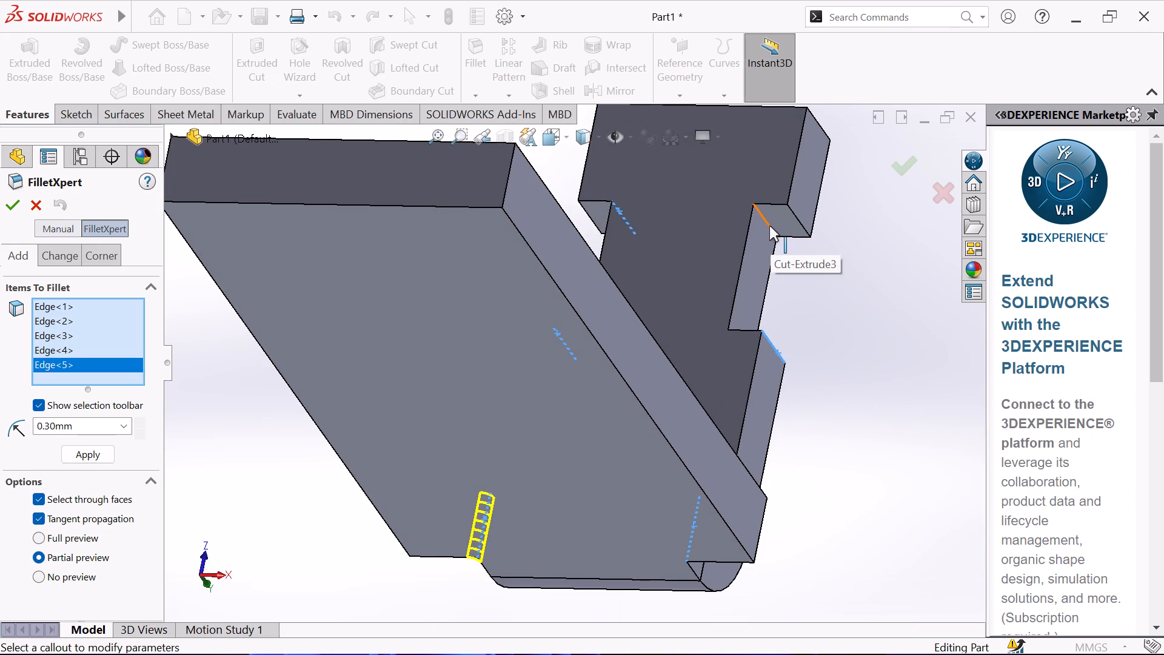
pyautogui.click(769, 226)
# Add the two top corner edges of the flange head to the 0.30 mm fillet selection.
pyautogui.scroll(3, 771, 229)
pyautogui.moveTo(651, 180); pyautogui.dragTo(688, 313, button='middle')
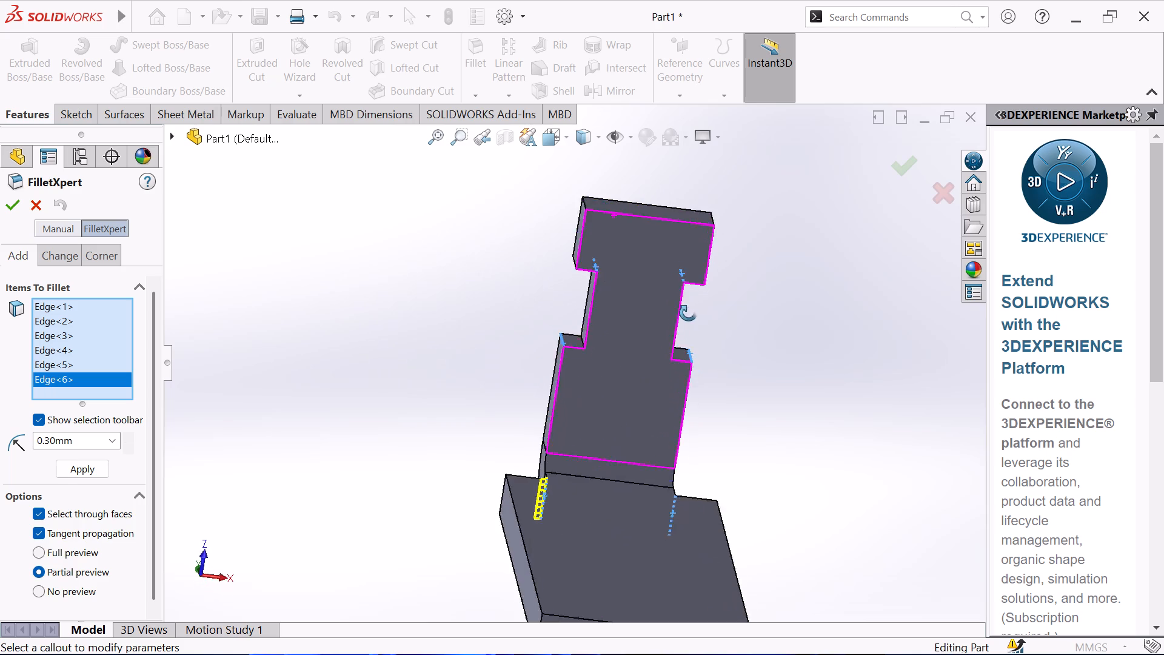
pyautogui.moveTo(688, 313); pyautogui.dragTo(701, 336, button='middle')
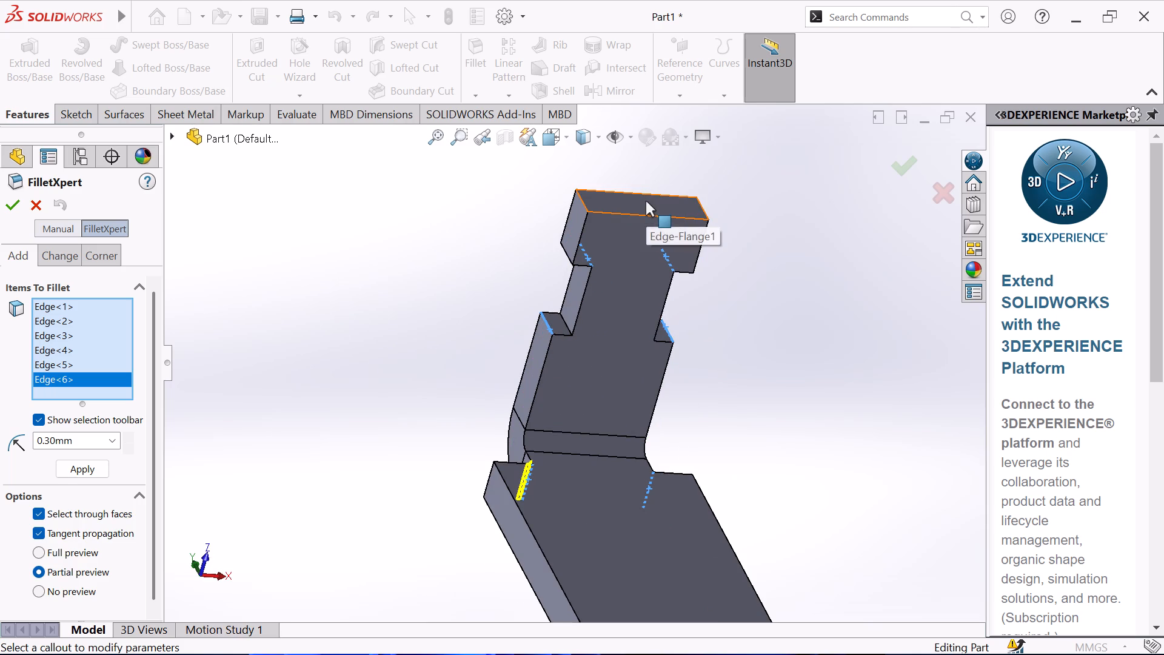
pyautogui.scroll(-4, 605, 195)
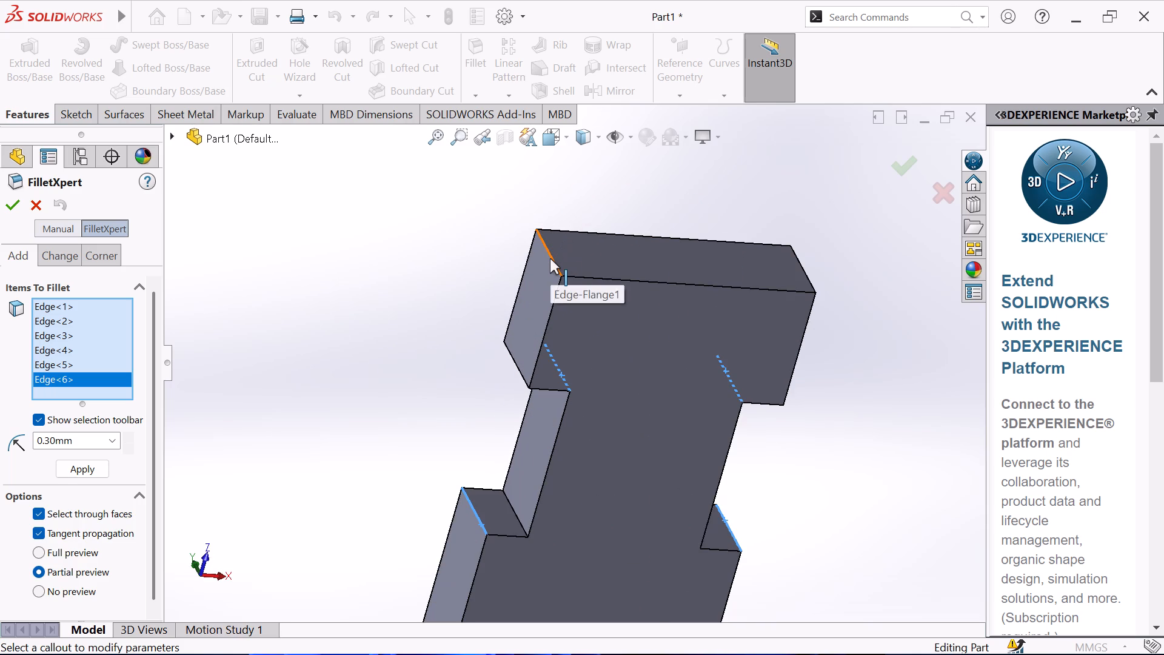
pyautogui.click(550, 258)
pyautogui.moveTo(801, 255); pyautogui.dragTo(746, 253, button='middle')
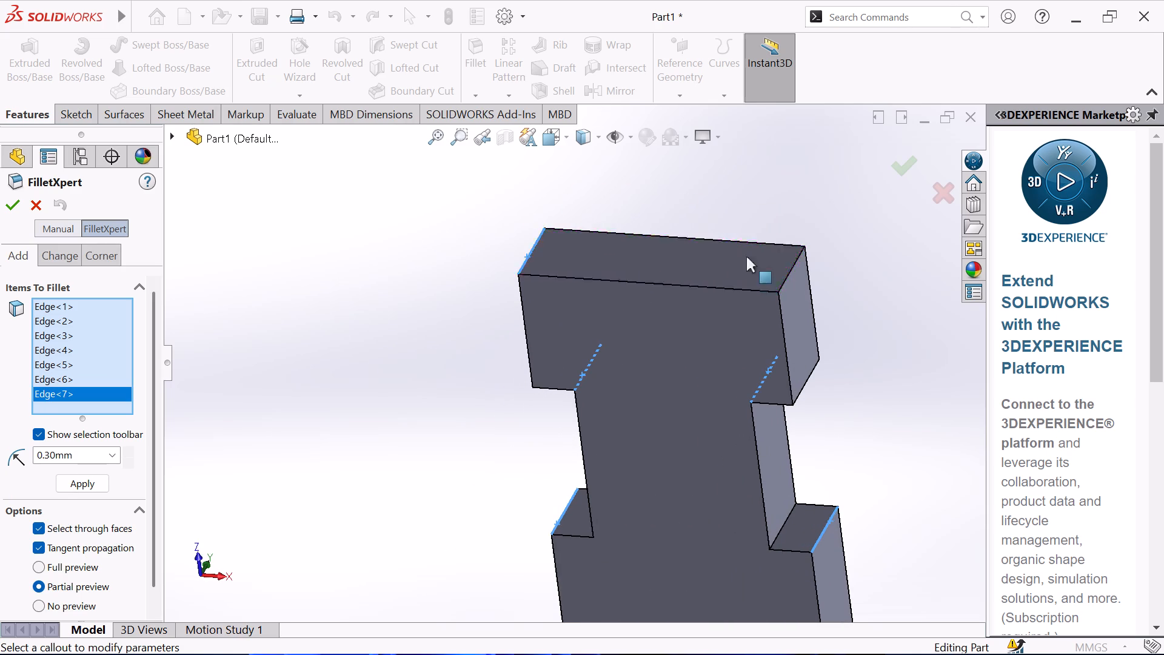
pyautogui.click(794, 263)
# Add the two lower outer corner edges of the flange head and create the 0.30 mm fillet on all ten edges.
pyautogui.moveTo(416, 246); pyautogui.dragTo(541, 146, button='middle')
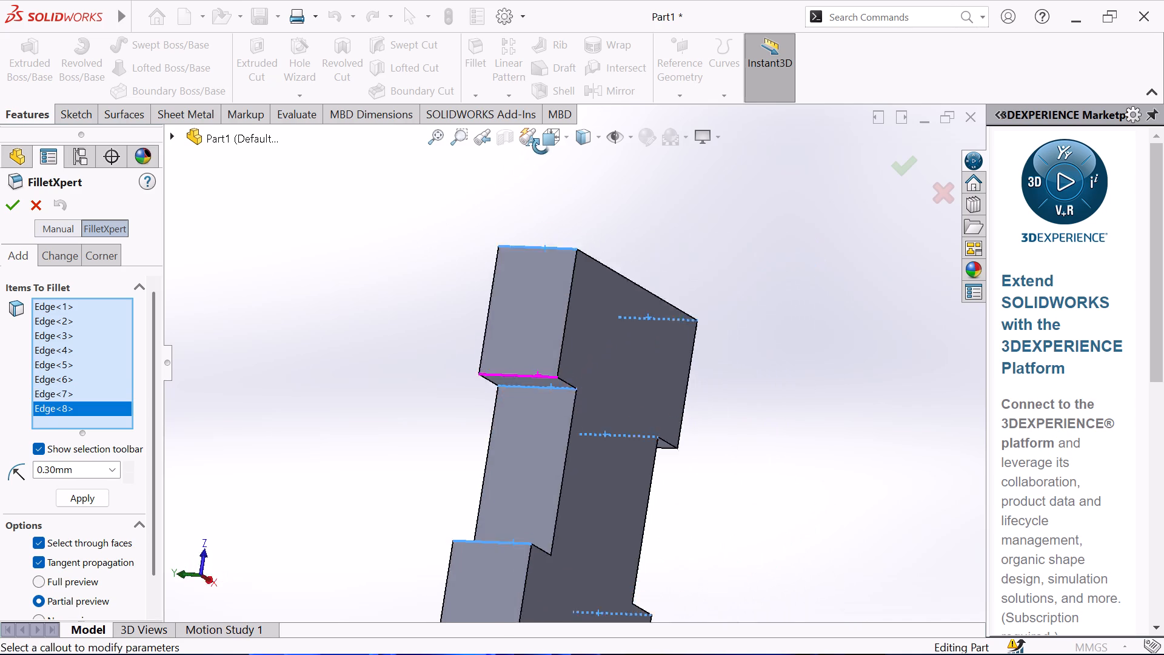
pyautogui.moveTo(541, 146); pyautogui.dragTo(542, 144, button='middle')
pyautogui.click(529, 377)
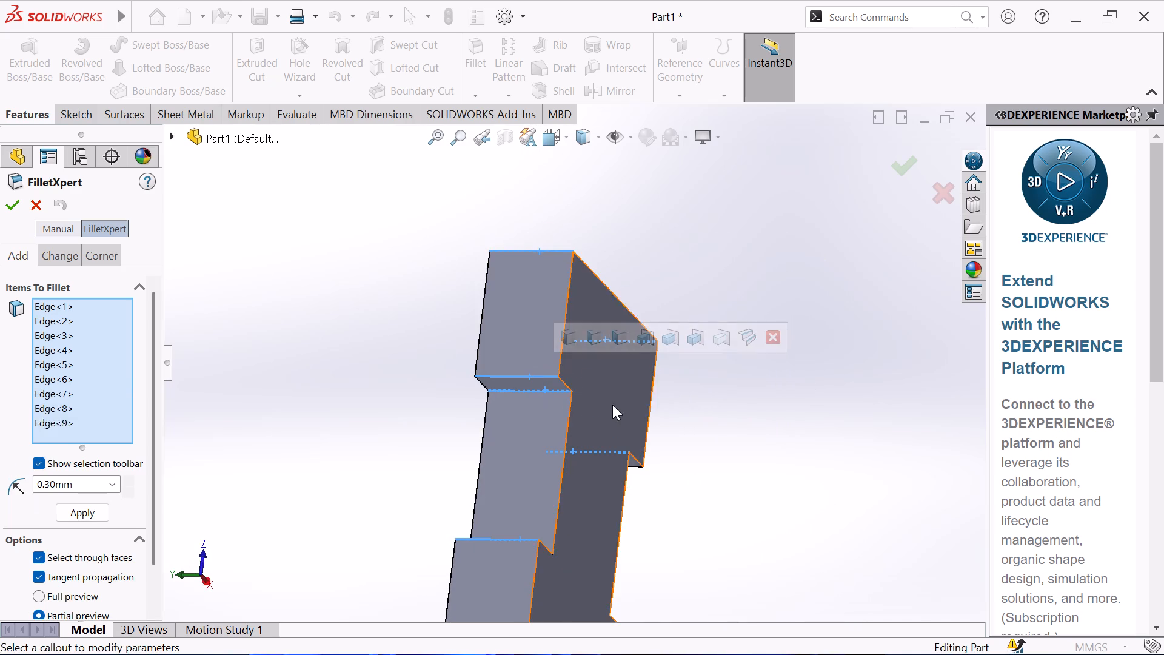
pyautogui.moveTo(697, 393); pyautogui.dragTo(603, 352, button='middle')
pyautogui.scroll(4, 603, 343)
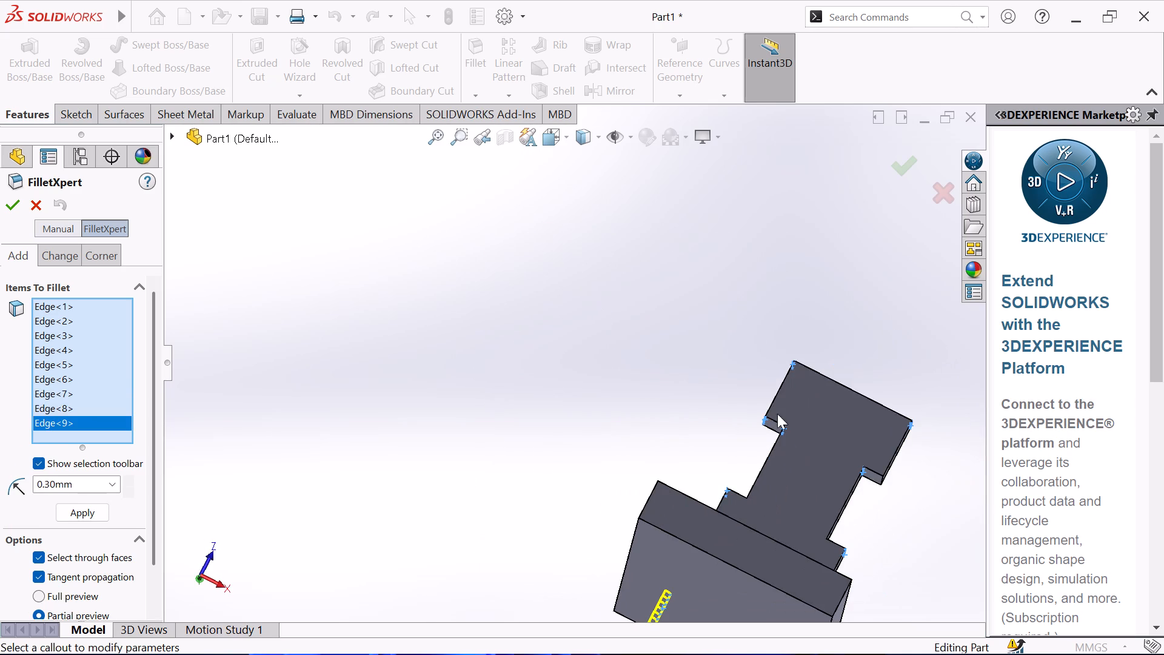
pyautogui.moveTo(920, 472); pyautogui.dragTo(812, 448, button='middle')
pyautogui.scroll(-3, 866, 481)
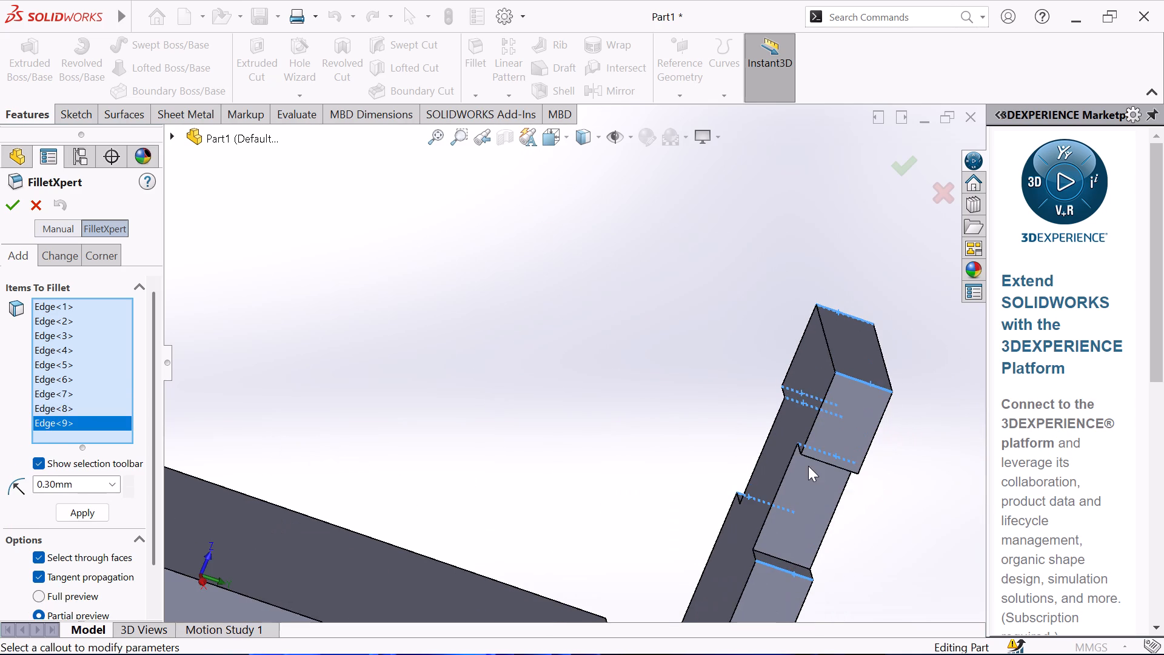
pyautogui.click(809, 455)
pyautogui.scroll(3, 592, 401)
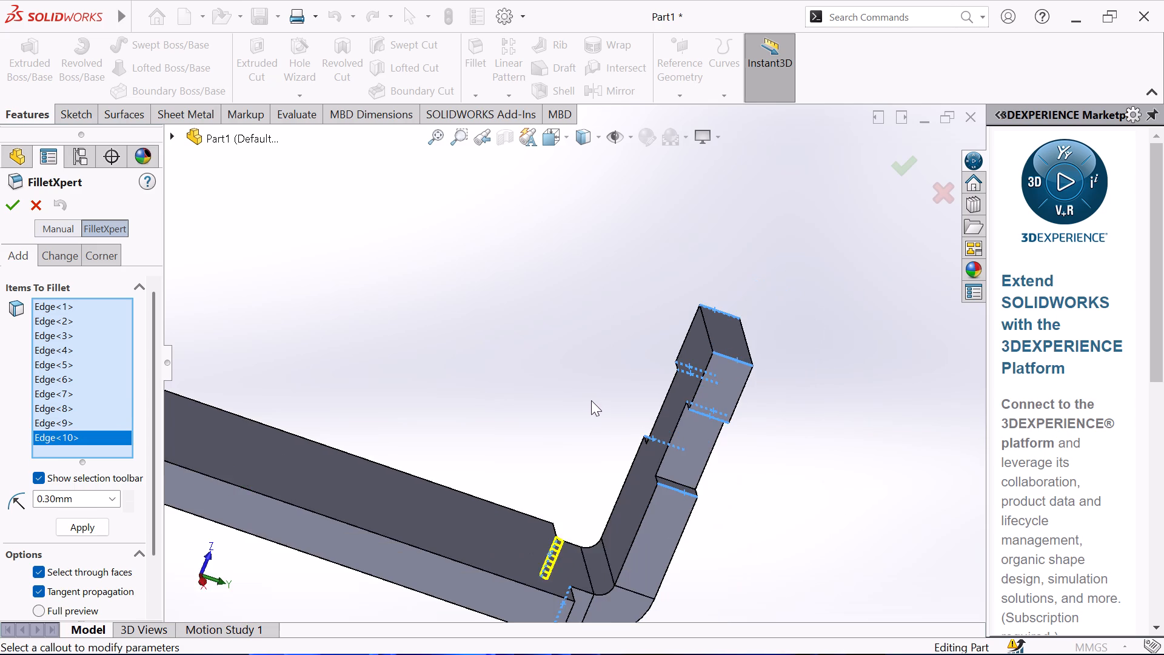
pyautogui.moveTo(590, 400); pyautogui.dragTo(680, 477, button='middle')
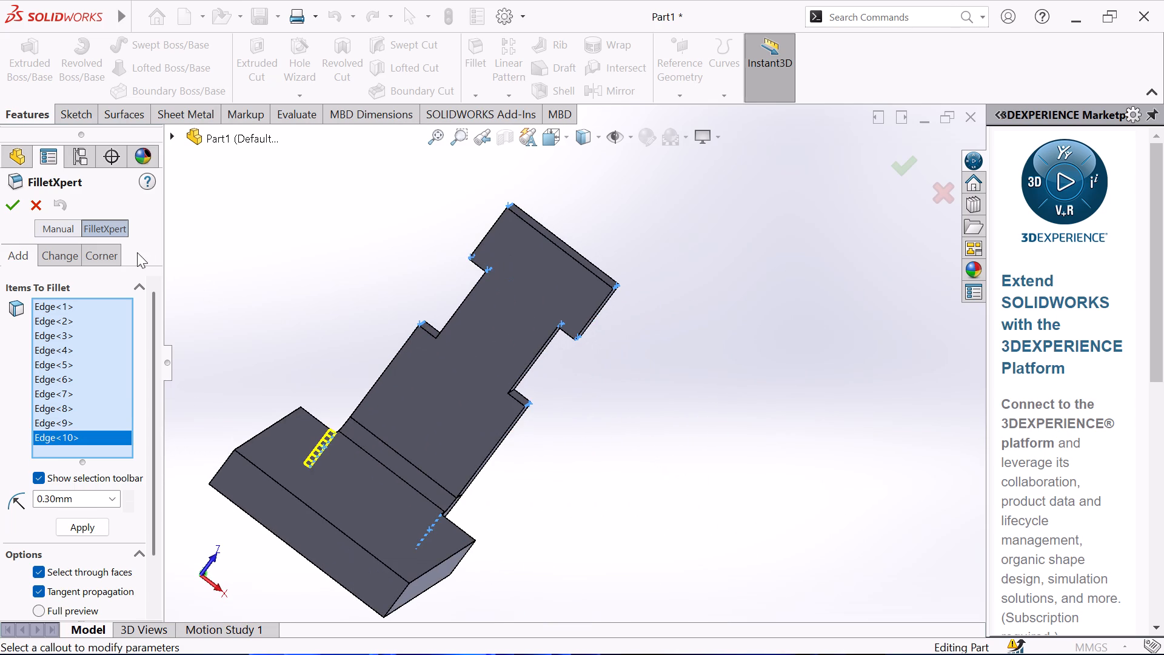
pyautogui.click(10, 205)
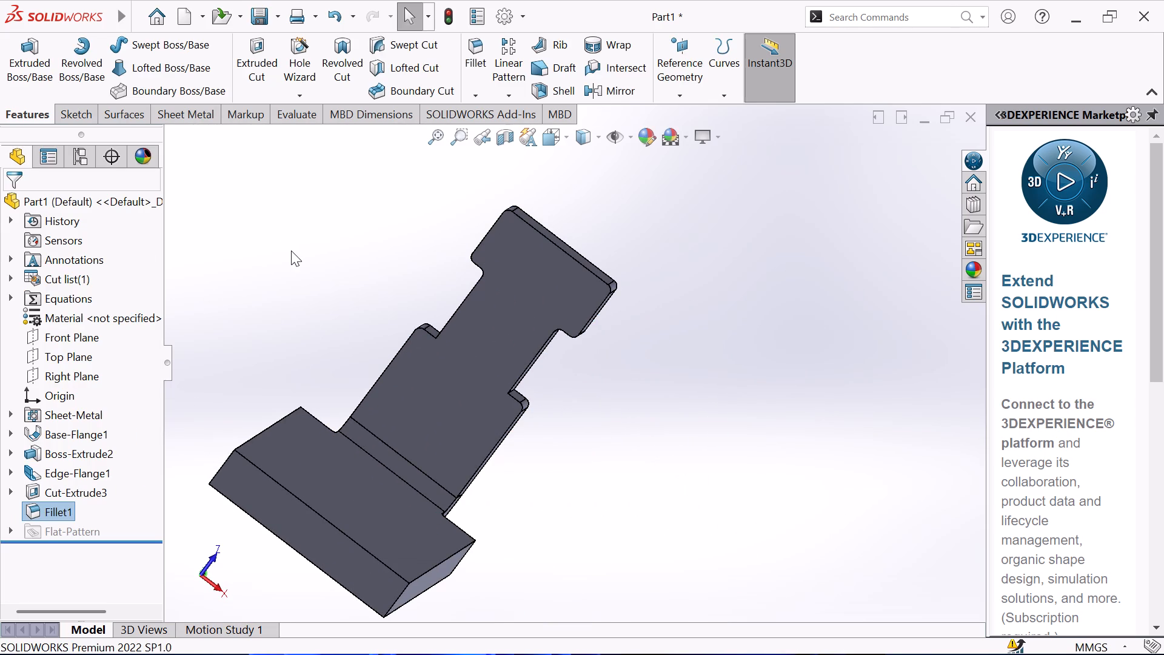
# Examine the rounded flange corners and both side notches for edges missing from the fillet.
pyautogui.click(292, 250)
pyautogui.moveTo(304, 250); pyautogui.dragTo(355, 247, button='middle')
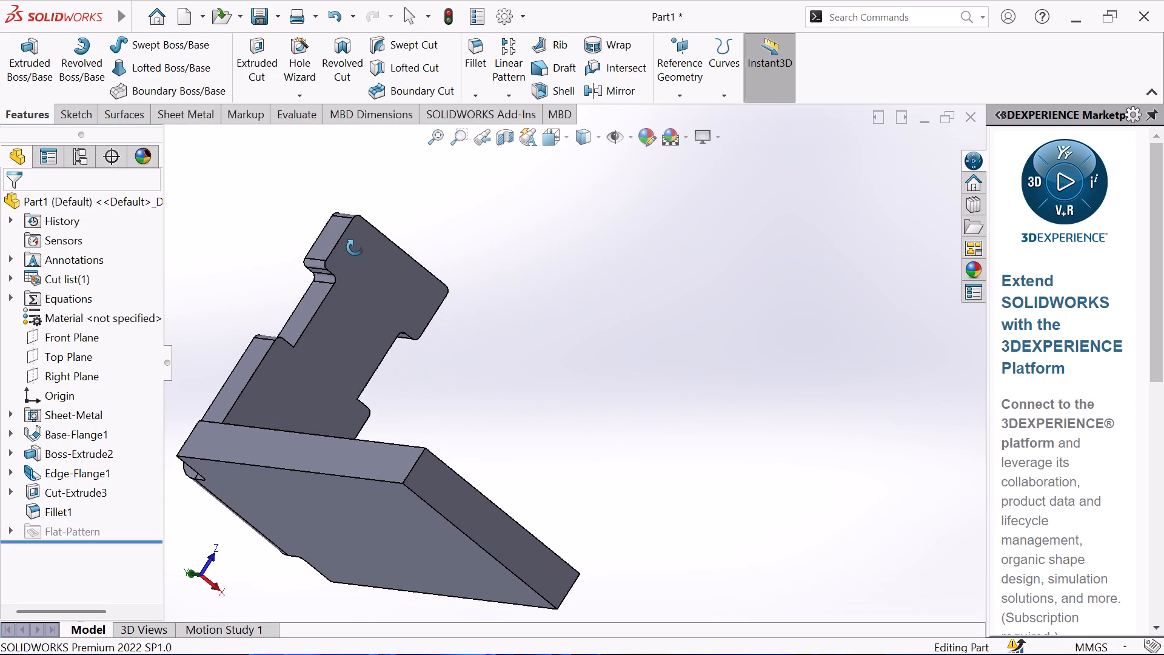
pyautogui.moveTo(355, 247); pyautogui.dragTo(347, 311, button='middle')
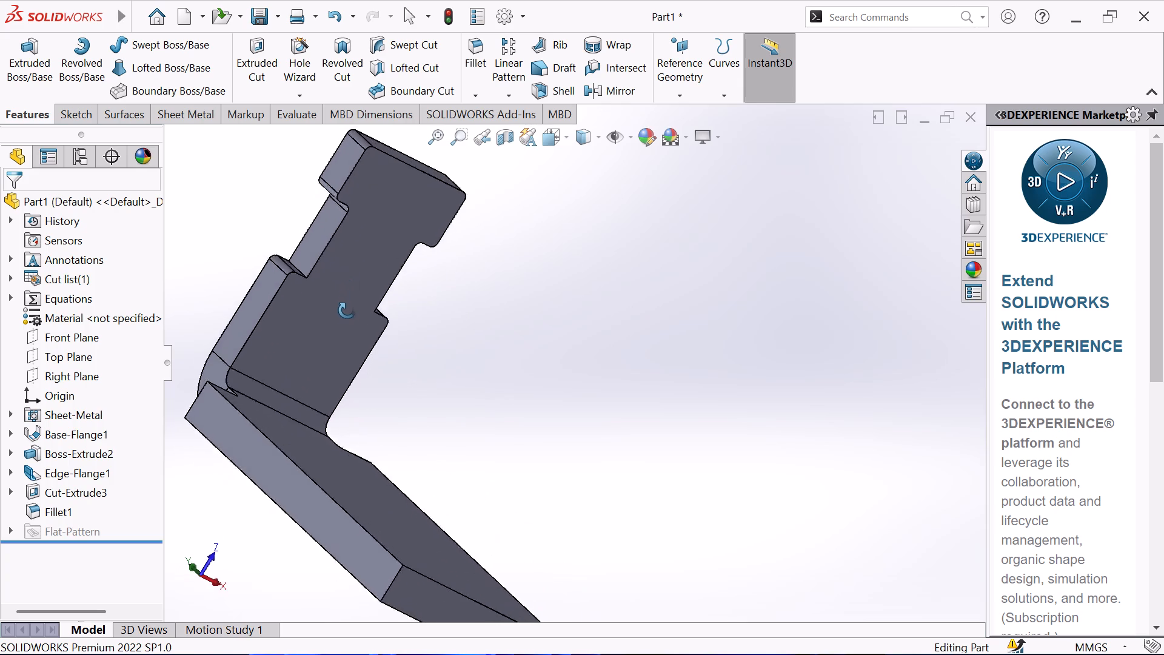
pyautogui.moveTo(347, 311); pyautogui.dragTo(337, 328, button='middle')
pyautogui.middleClick(337, 328)
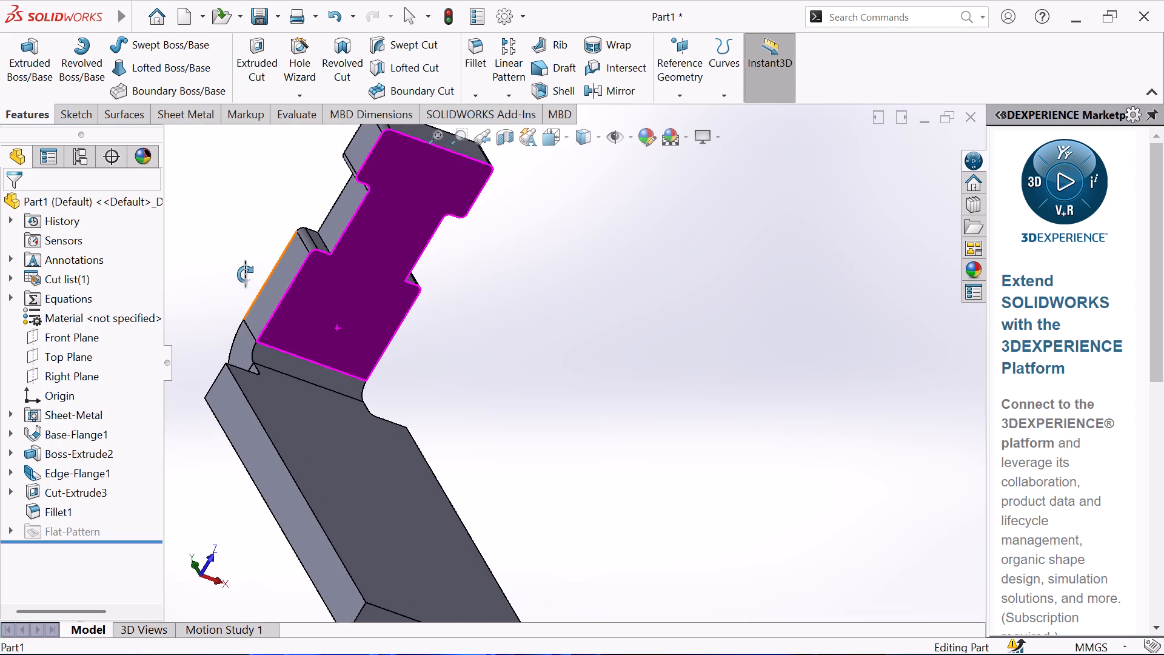
pyautogui.moveTo(245, 274); pyautogui.dragTo(212, 234, button='middle')
pyautogui.click(659, 357)
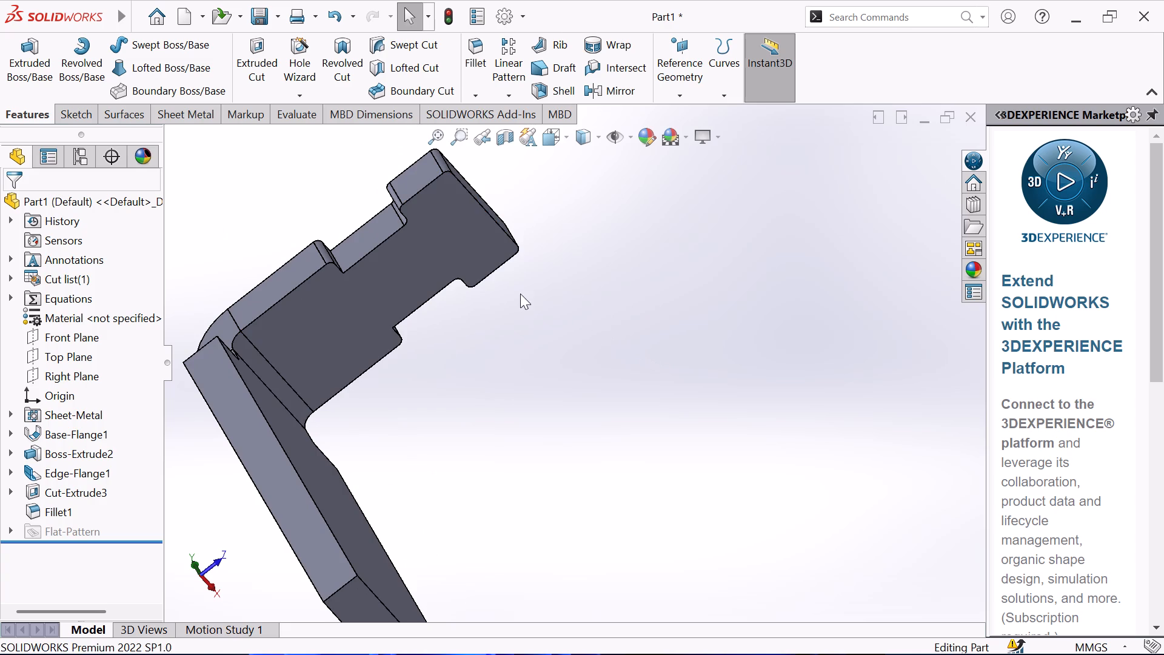
pyautogui.moveTo(519, 291); pyautogui.dragTo(451, 257, button='middle')
pyautogui.scroll(-4, 384, 277)
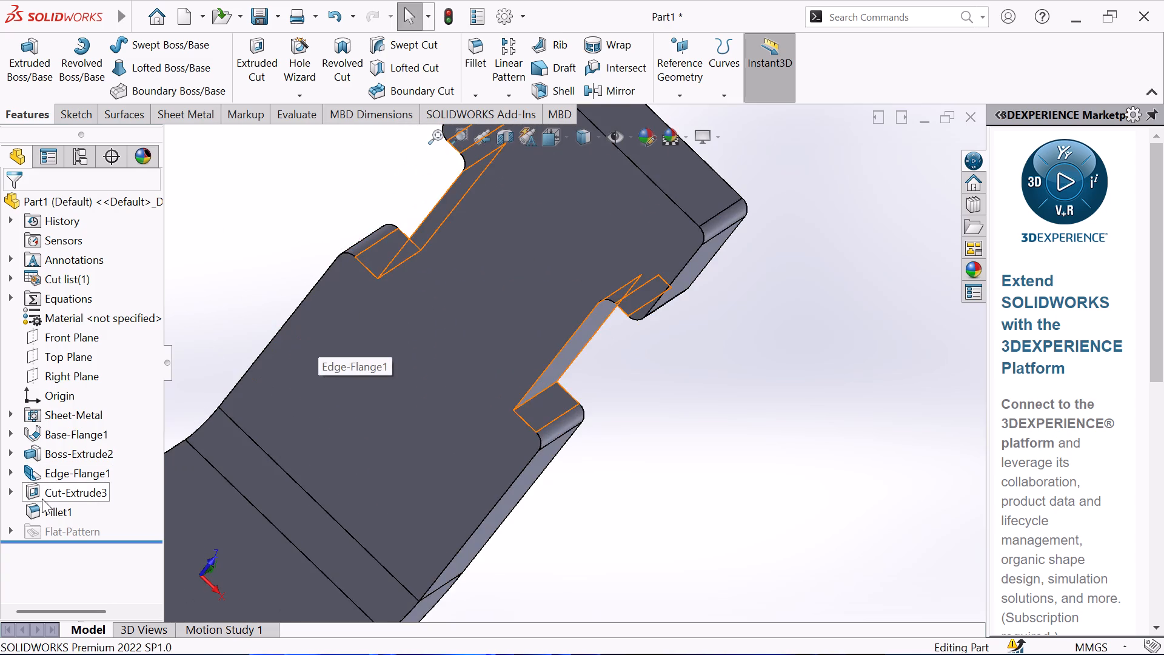
# Edit Fillet1 to include the lower inner corner edges of both side notches.
pyautogui.click(42, 509)
pyautogui.click(62, 467)
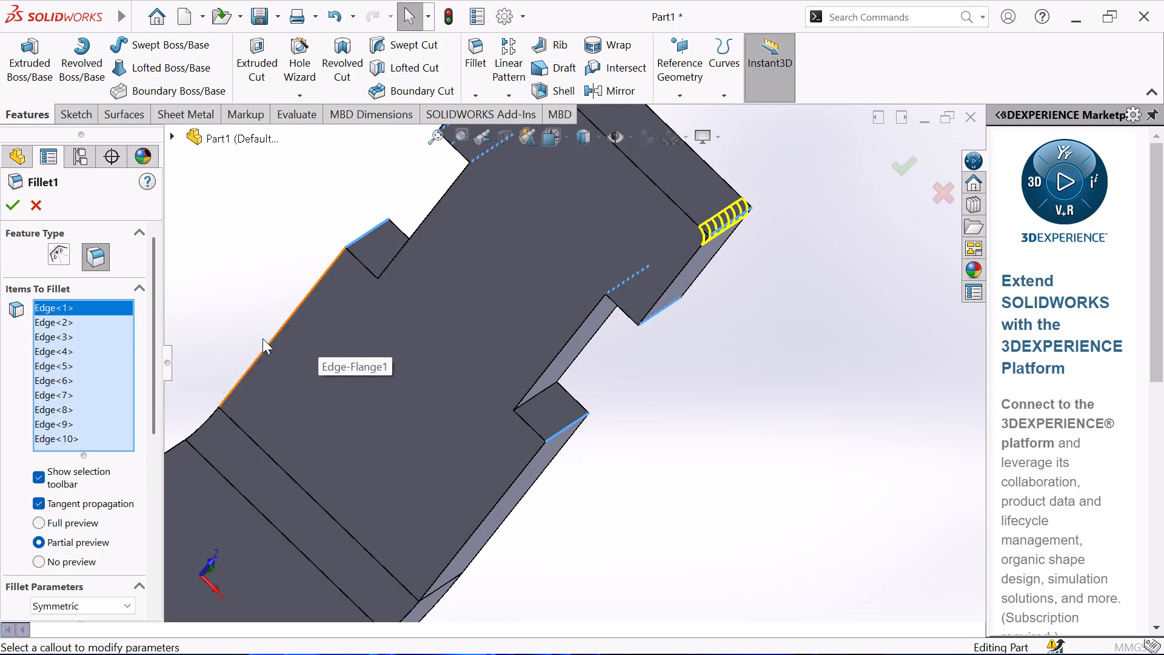
pyautogui.scroll(2, 261, 298)
pyautogui.moveTo(264, 297); pyautogui.dragTo(304, 388, button='middle')
pyautogui.scroll(-4, 401, 348)
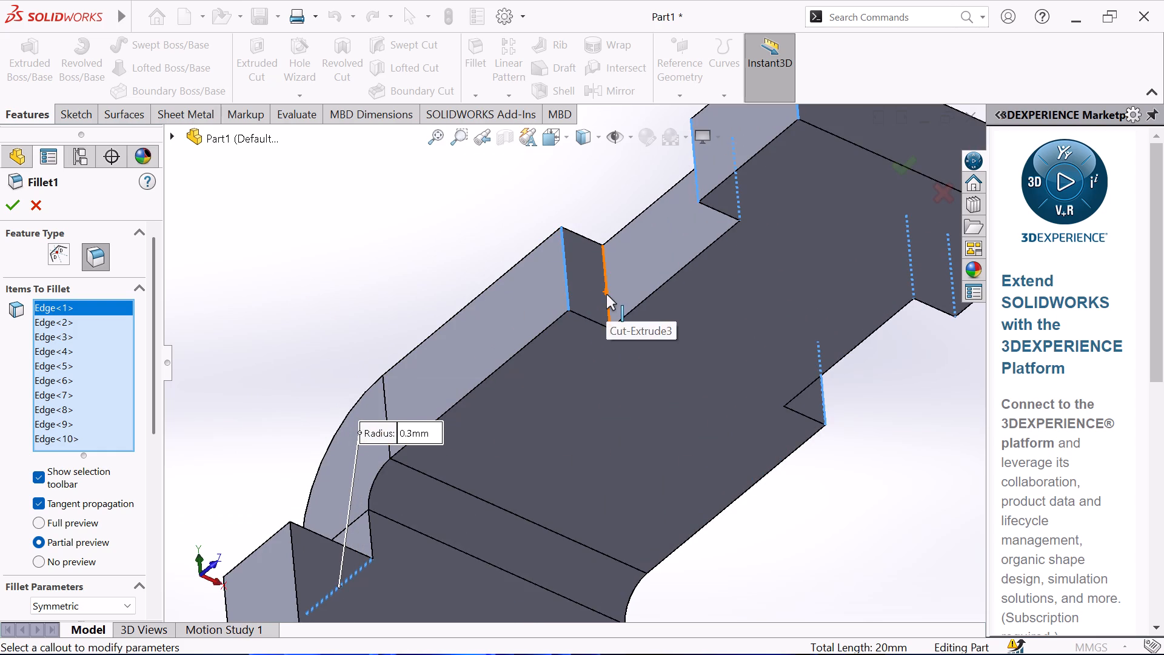
pyautogui.click(606, 294)
pyautogui.moveTo(871, 418); pyautogui.dragTo(818, 321, button='middle')
pyautogui.scroll(3, 832, 380)
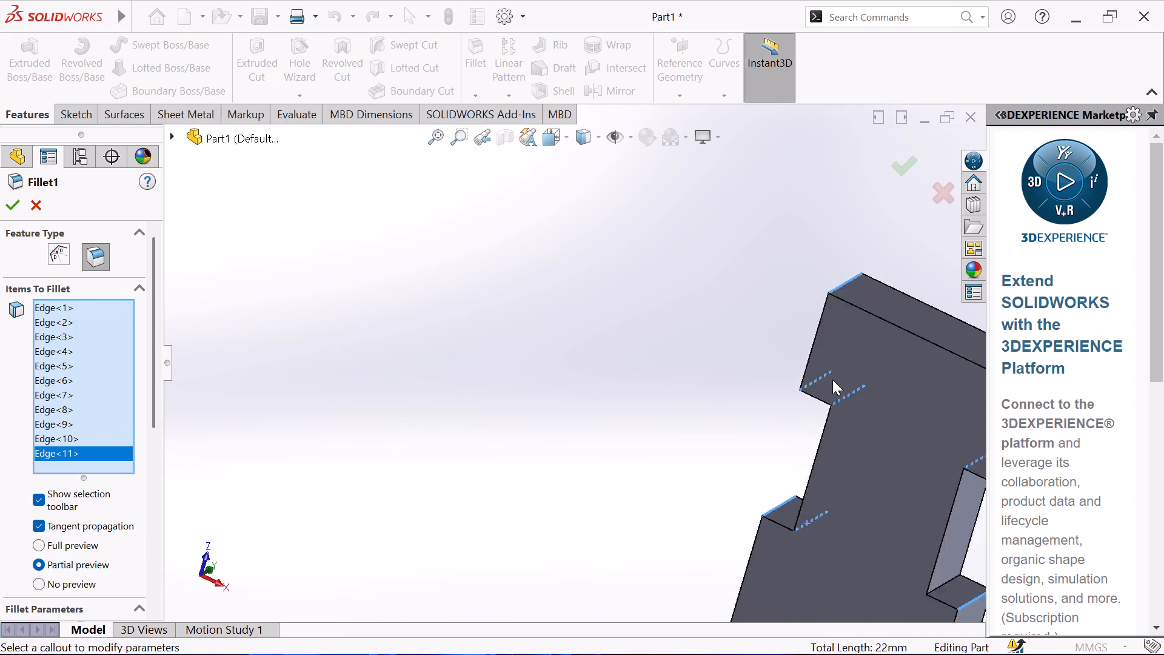
pyautogui.scroll(1, 832, 380)
pyautogui.scroll(-3, 825, 529)
pyautogui.click(789, 475)
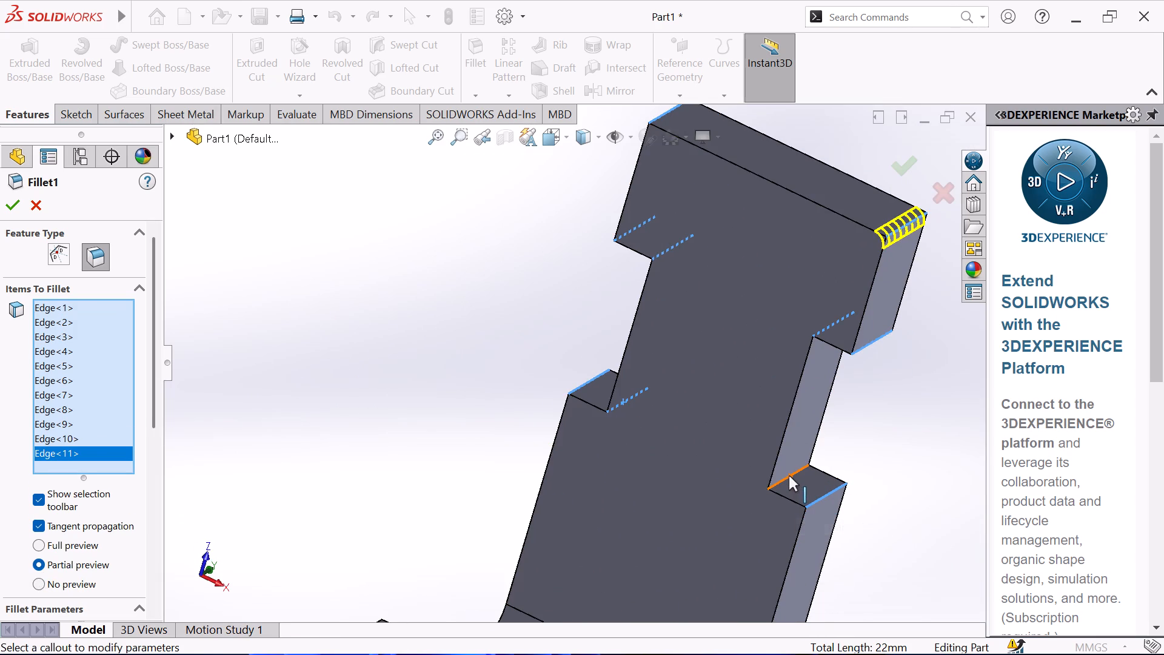
pyautogui.click(7, 202)
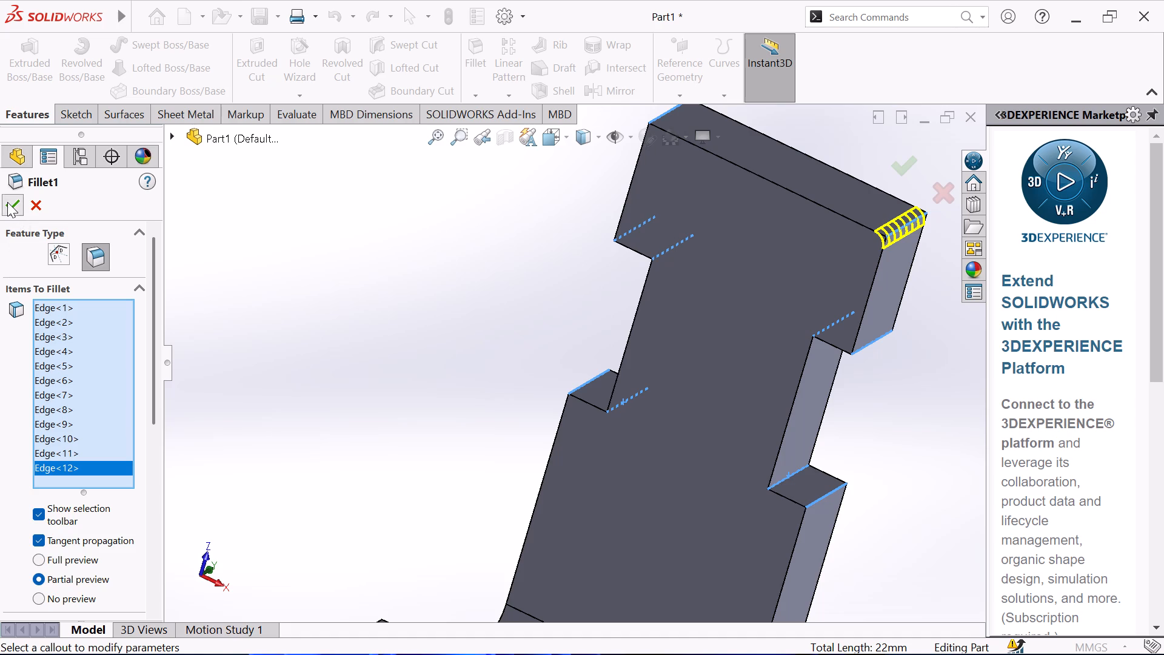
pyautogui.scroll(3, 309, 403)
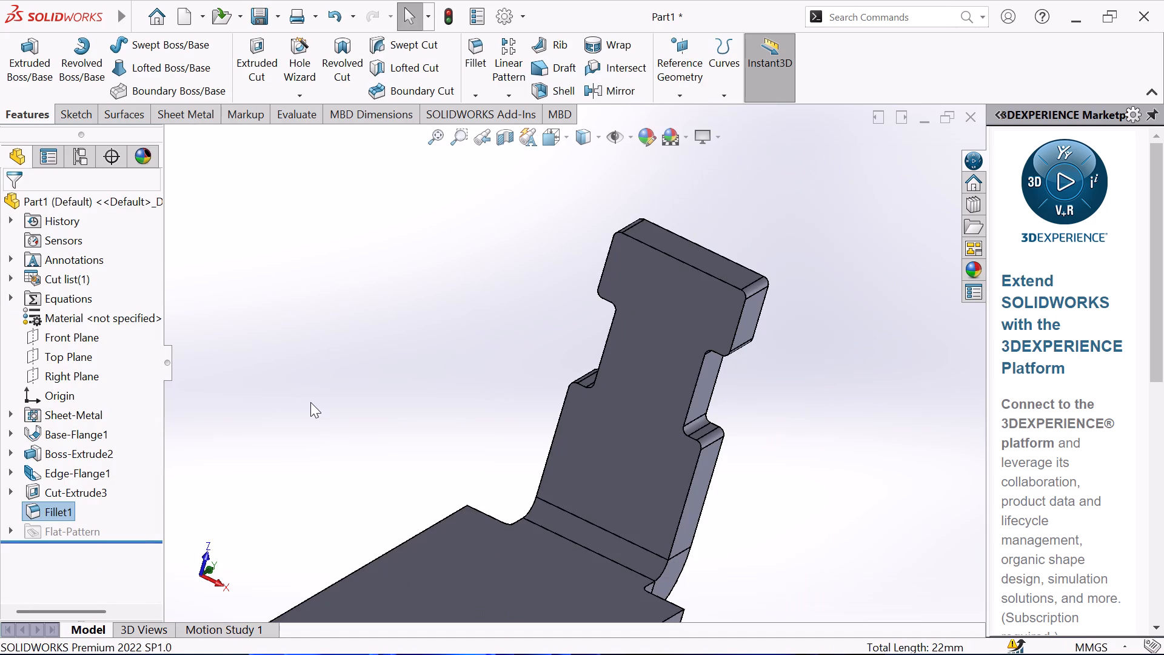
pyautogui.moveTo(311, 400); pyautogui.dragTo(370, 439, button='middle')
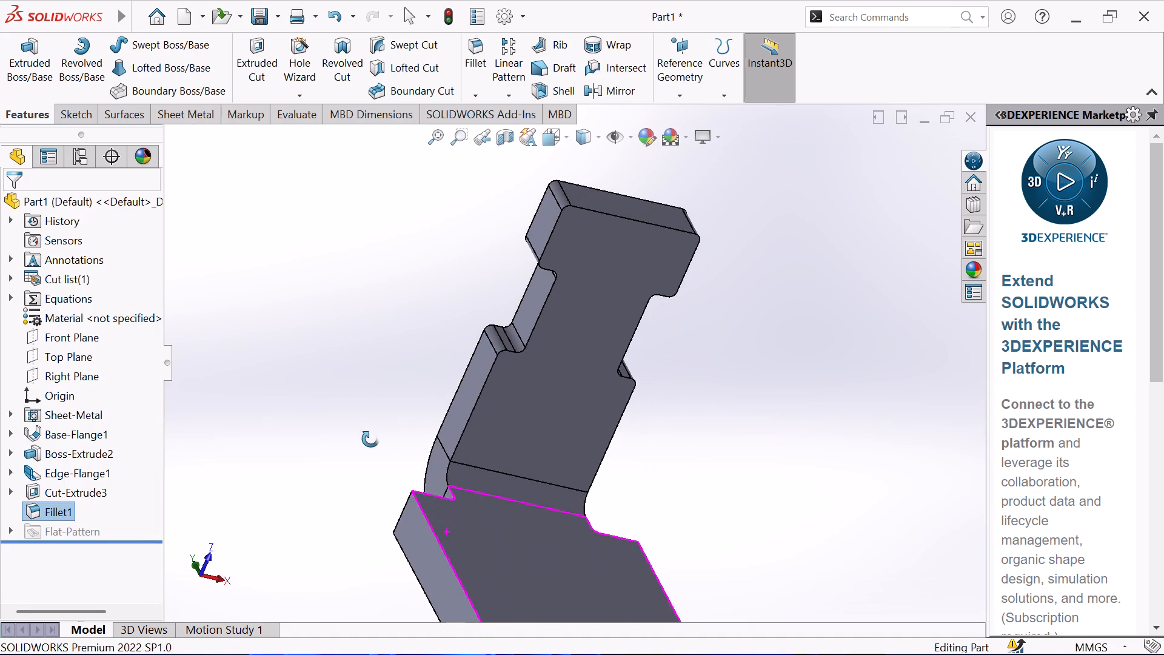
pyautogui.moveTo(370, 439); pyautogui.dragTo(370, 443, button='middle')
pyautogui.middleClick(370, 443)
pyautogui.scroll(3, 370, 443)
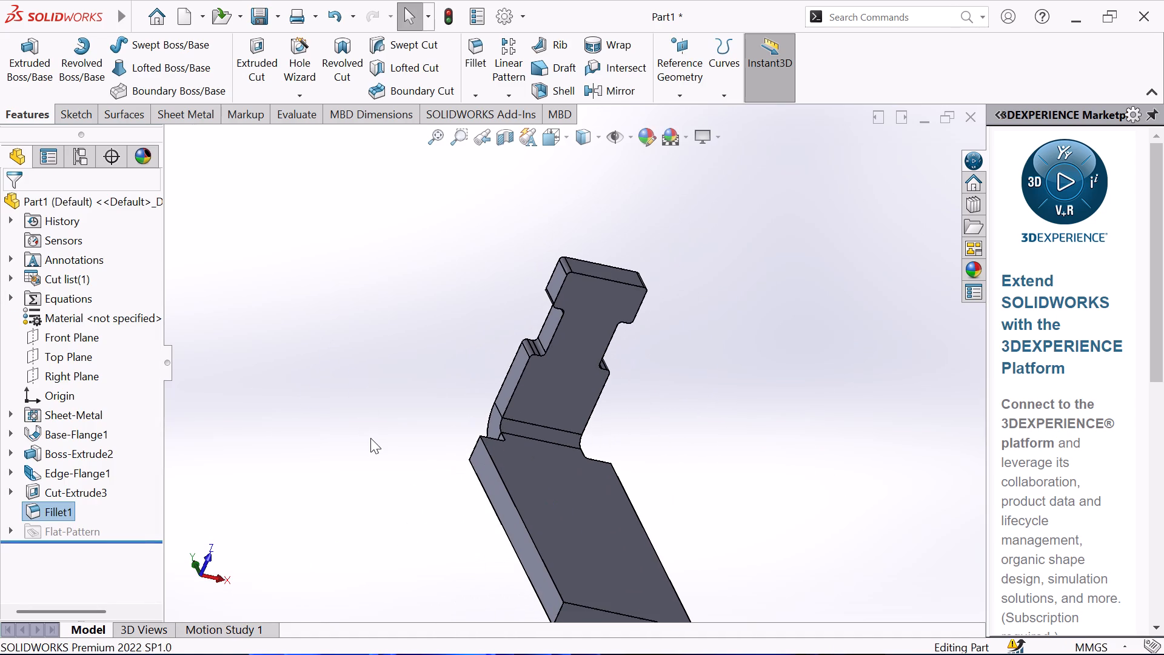
# Start a new sketch on the large flat face of the base flange, viewed face-on around its lower end.
pyautogui.scroll(2, 371, 441)
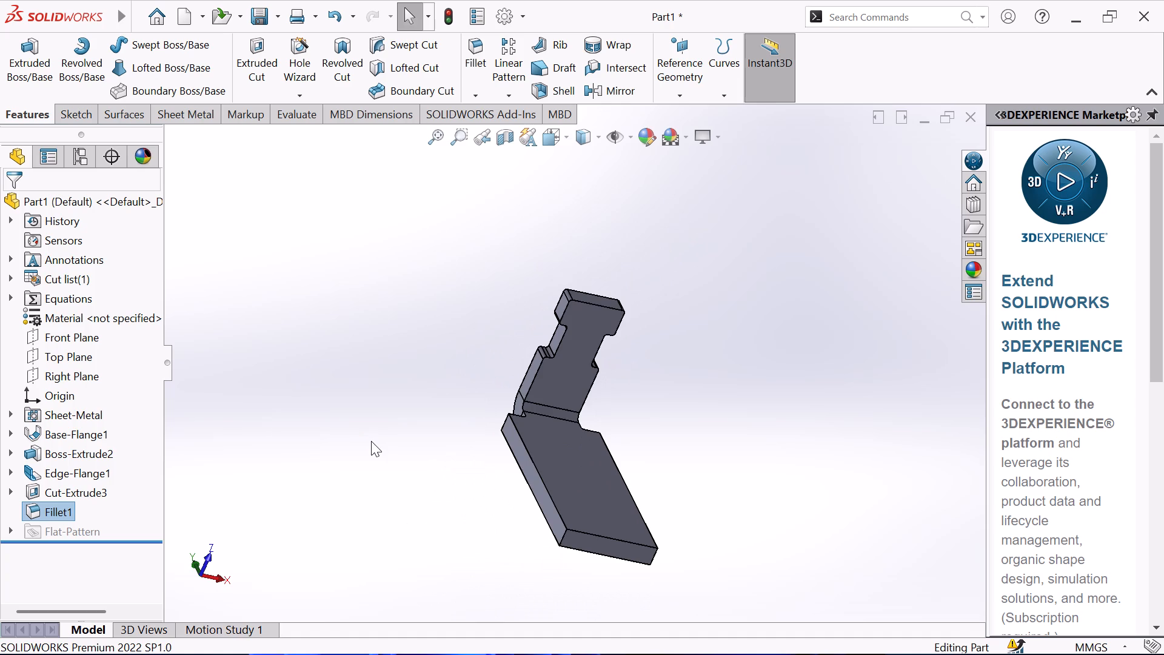
pyautogui.moveTo(373, 440); pyautogui.dragTo(315, 506, button='middle')
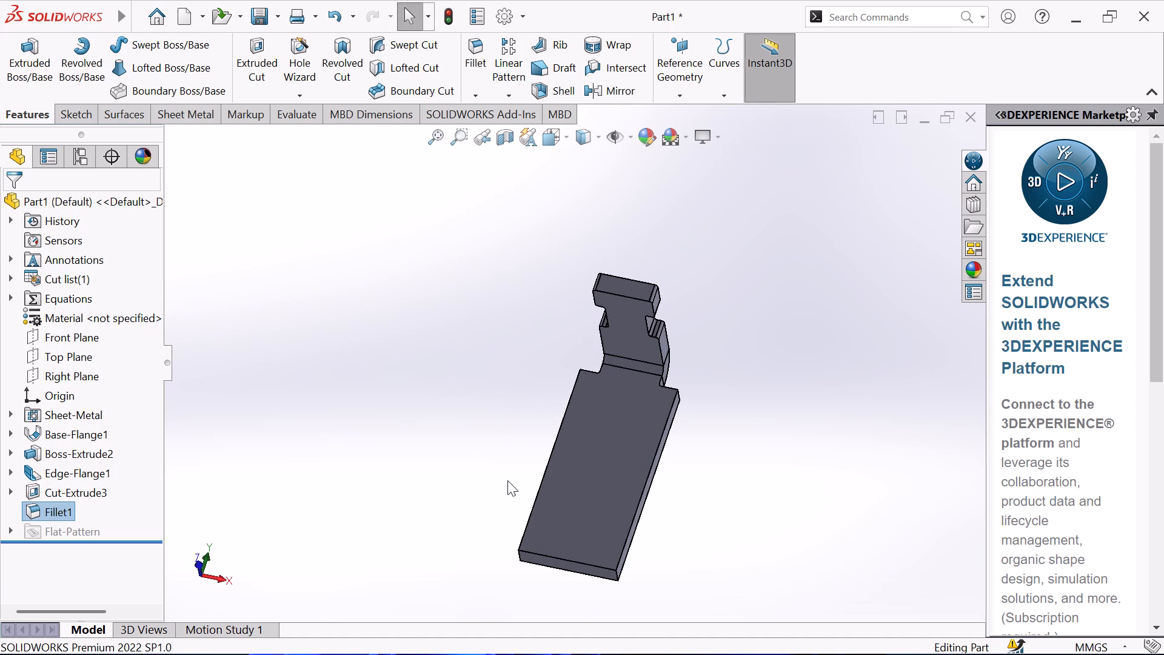
pyautogui.click(617, 482)
pyautogui.click(683, 446)
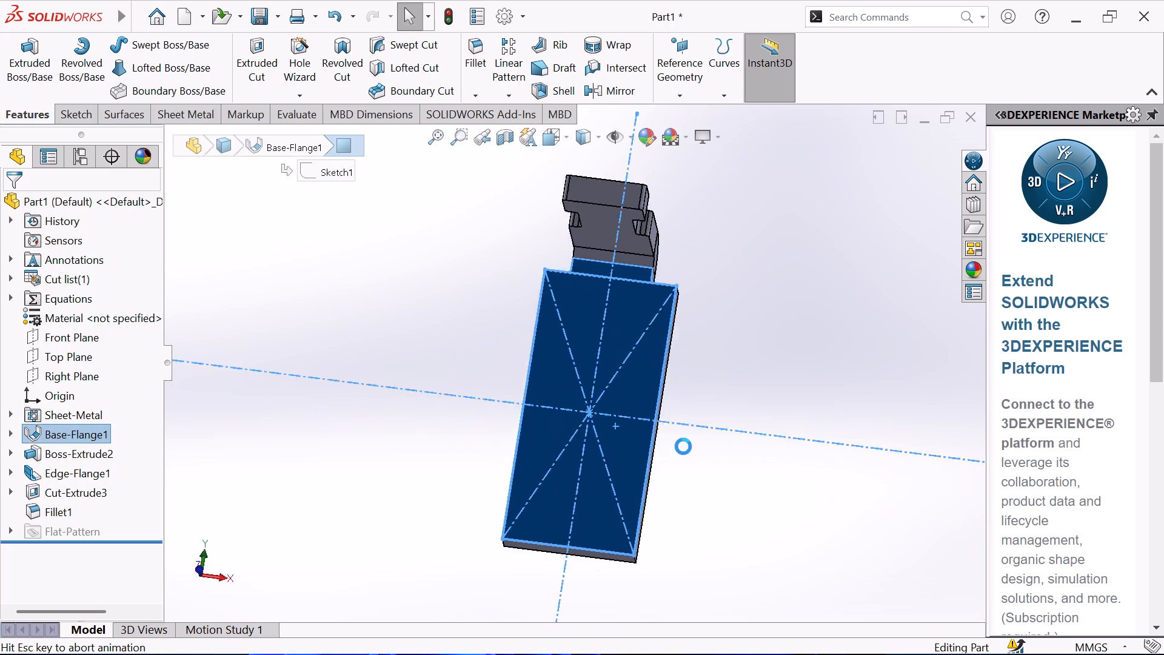
pyautogui.click(680, 478)
pyautogui.scroll(2, 582, 548)
pyautogui.scroll(-3, 580, 548)
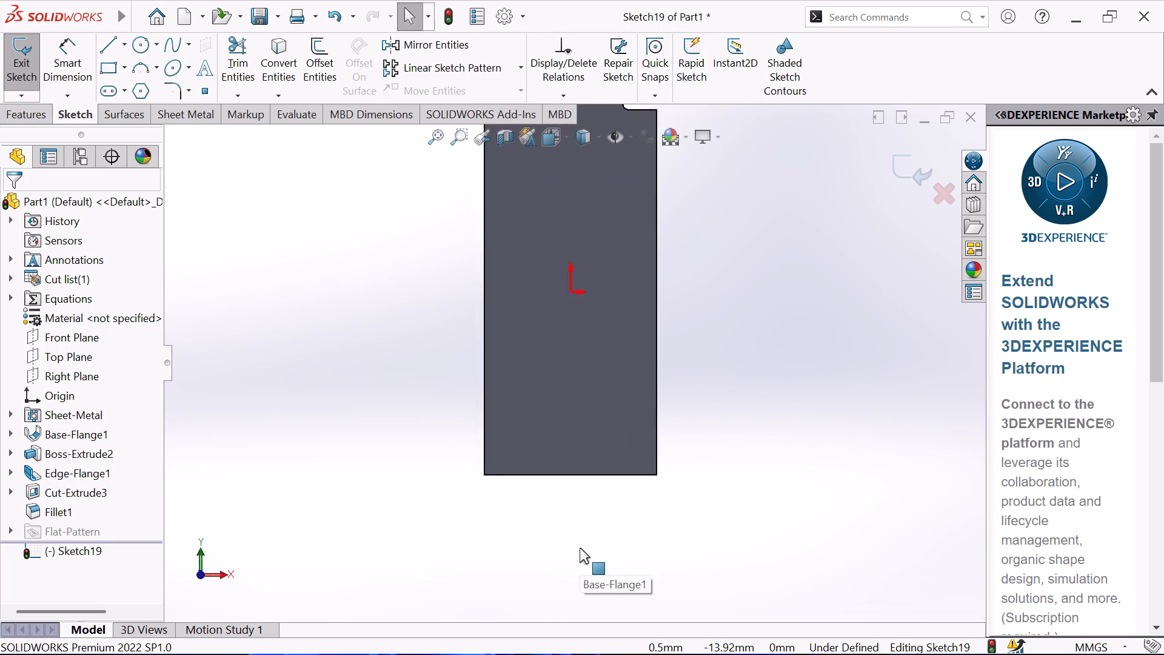
# Draw a vertical centerline through the origin, from above it to beyond the plate's lower edge.
pyautogui.click(125, 46)
pyautogui.click(99, 89)
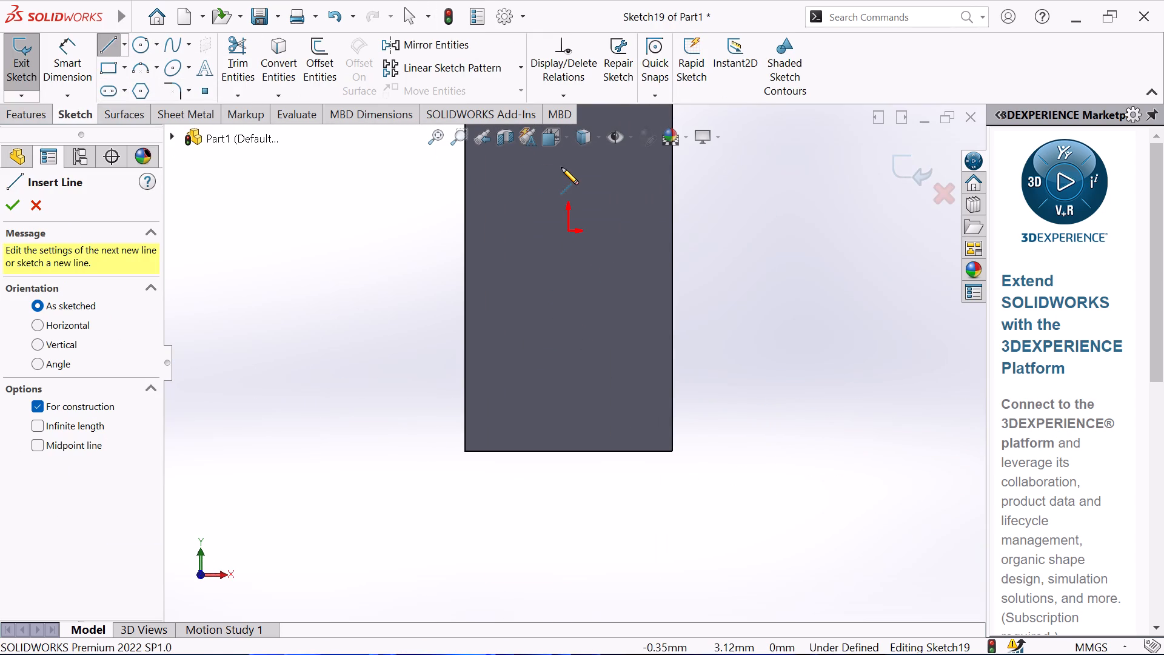
pyautogui.click(568, 161)
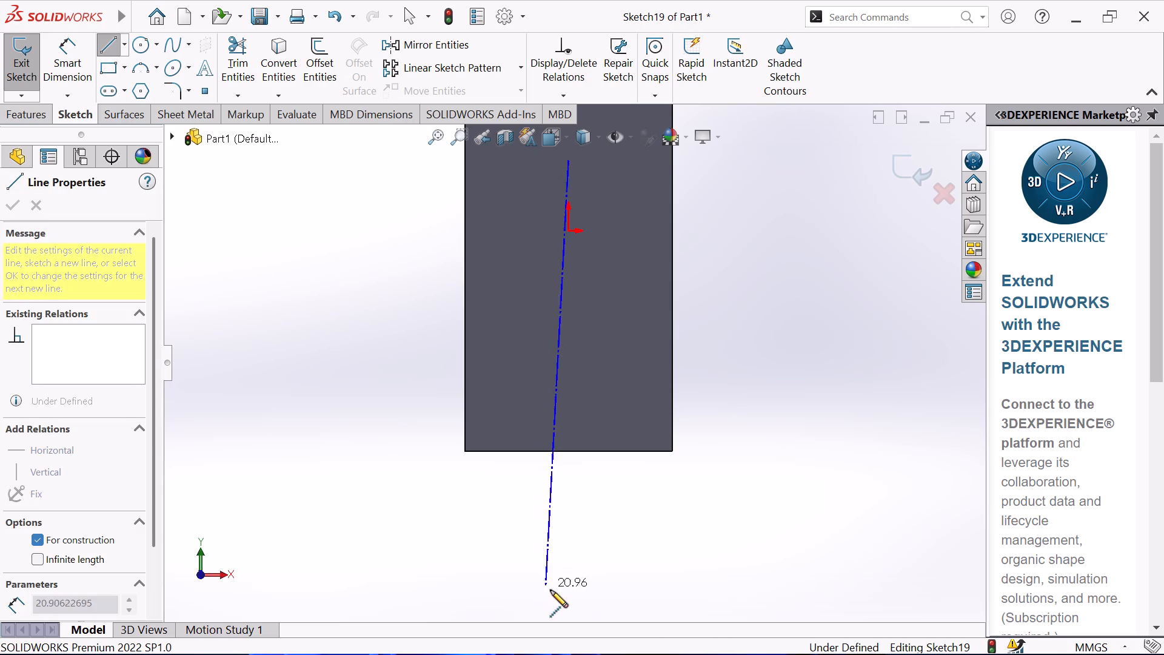
pyautogui.click(572, 599)
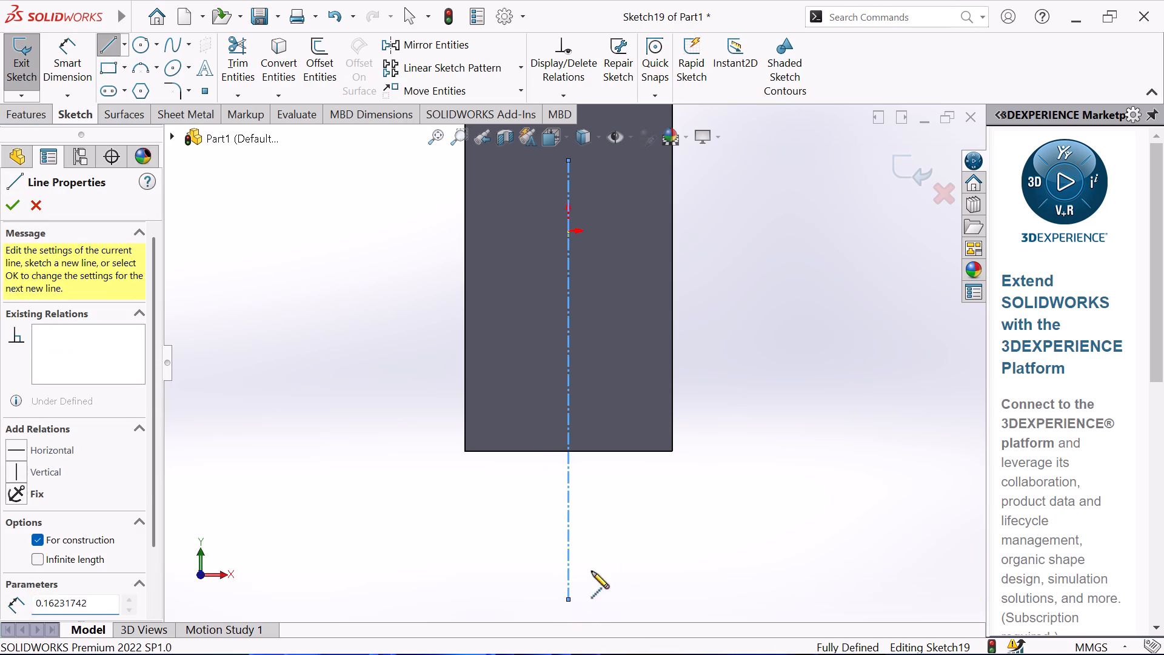
pyautogui.rightClick(610, 546)
pyautogui.click(667, 418)
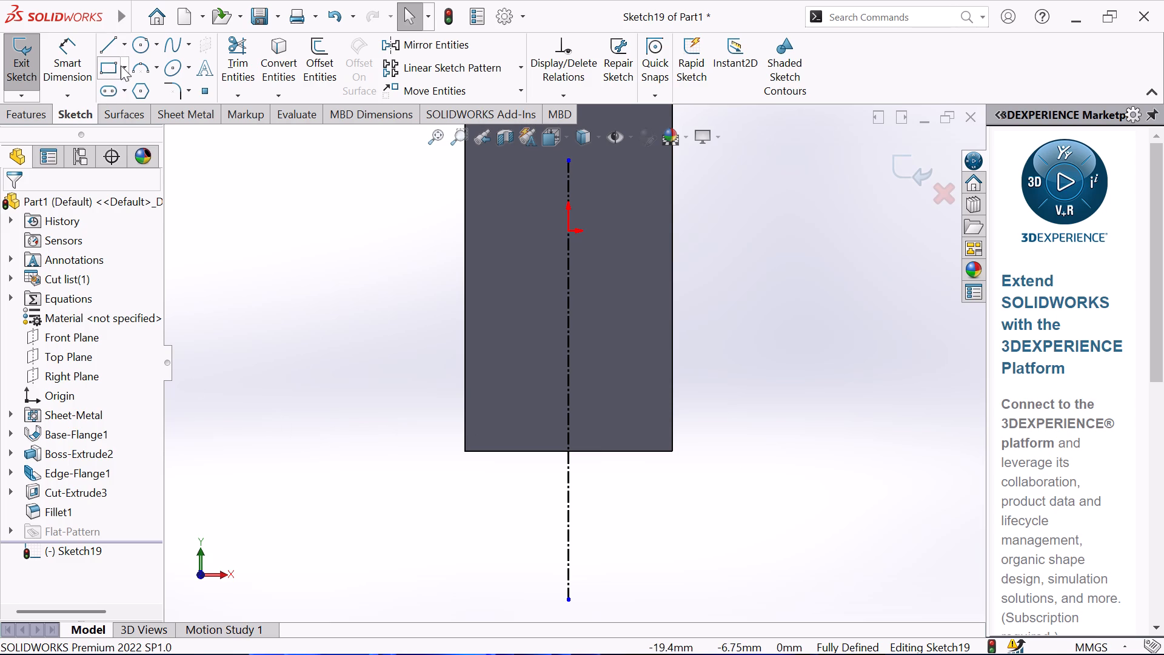
# Sketch a horizontal line about 4.8 mm long below the plate's lower edge, crossing the centerline.
pyautogui.click(110, 45)
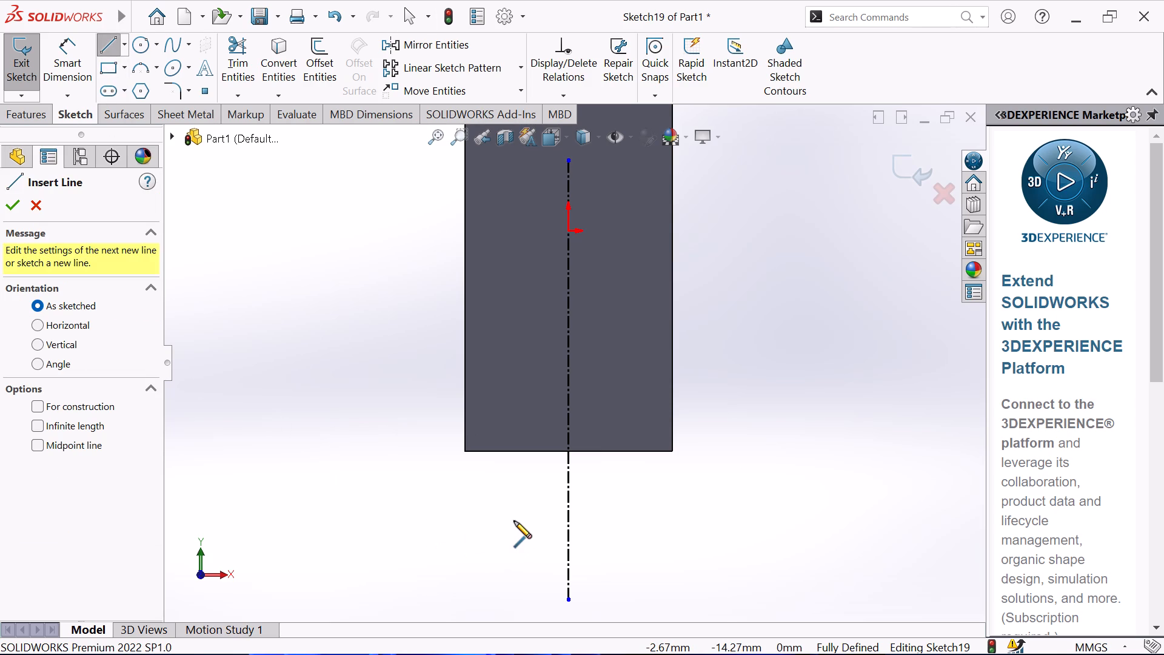
pyautogui.click(514, 521)
pyautogui.click(611, 522)
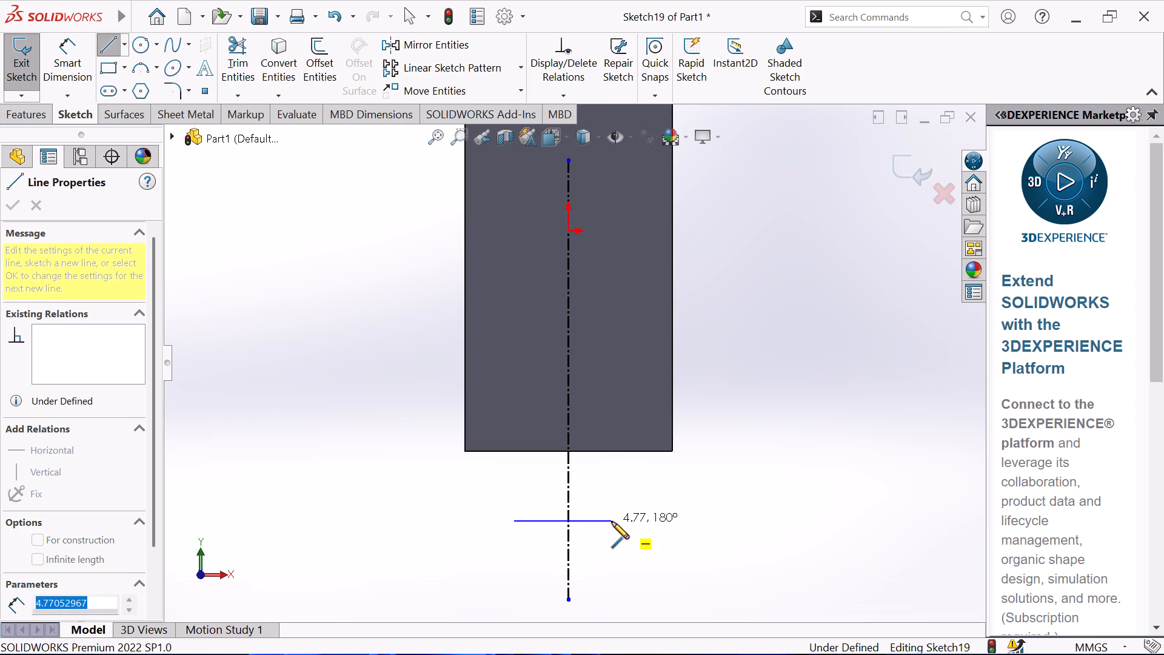
pyautogui.rightClick(668, 503)
pyautogui.click(732, 418)
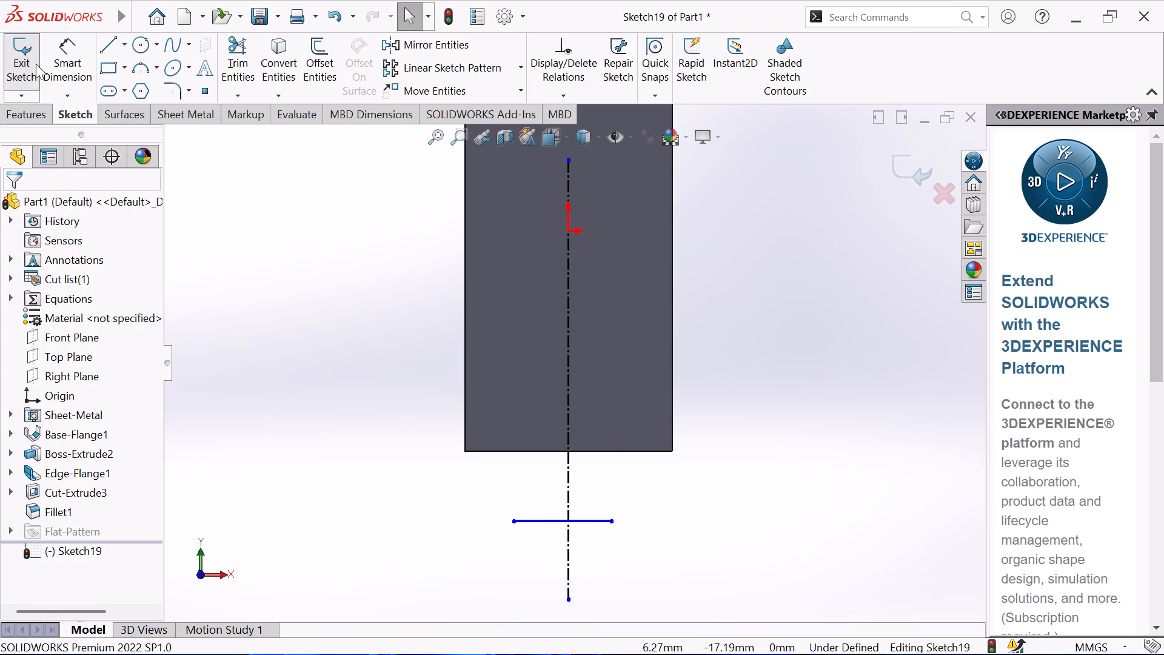
# Dimension the distance from the plate's lower edge to the short horizontal line as 3.35 mm.
pyautogui.click(53, 47)
pyautogui.click(643, 452)
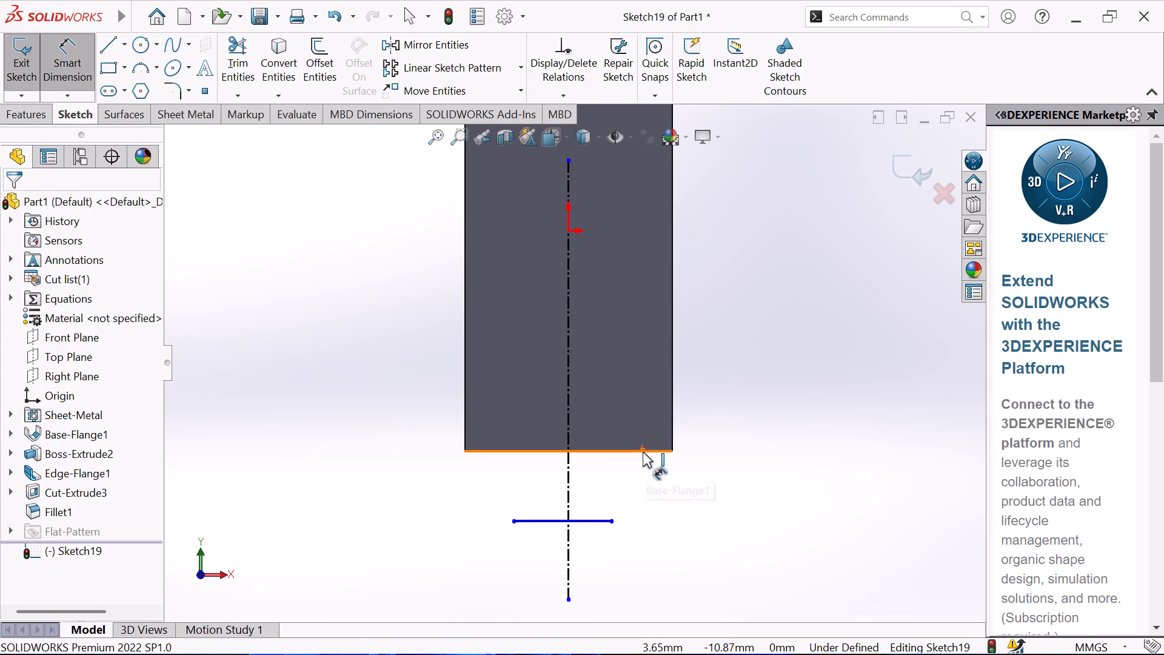
pyautogui.click(613, 522)
pyautogui.click(756, 488)
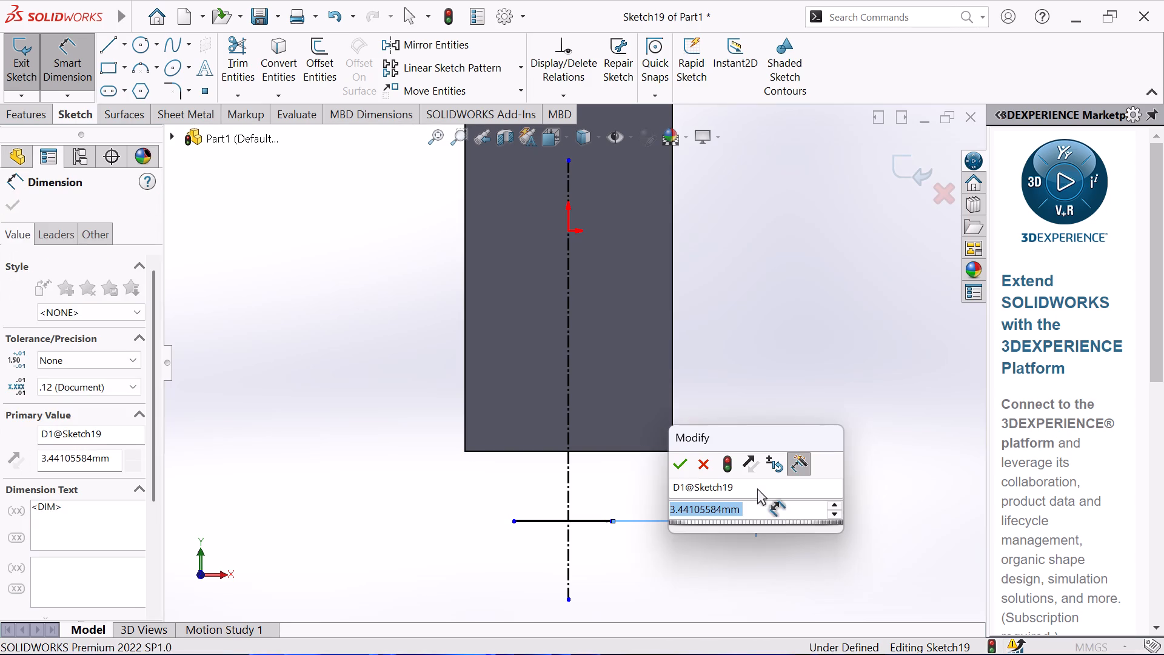
pyautogui.press('3')
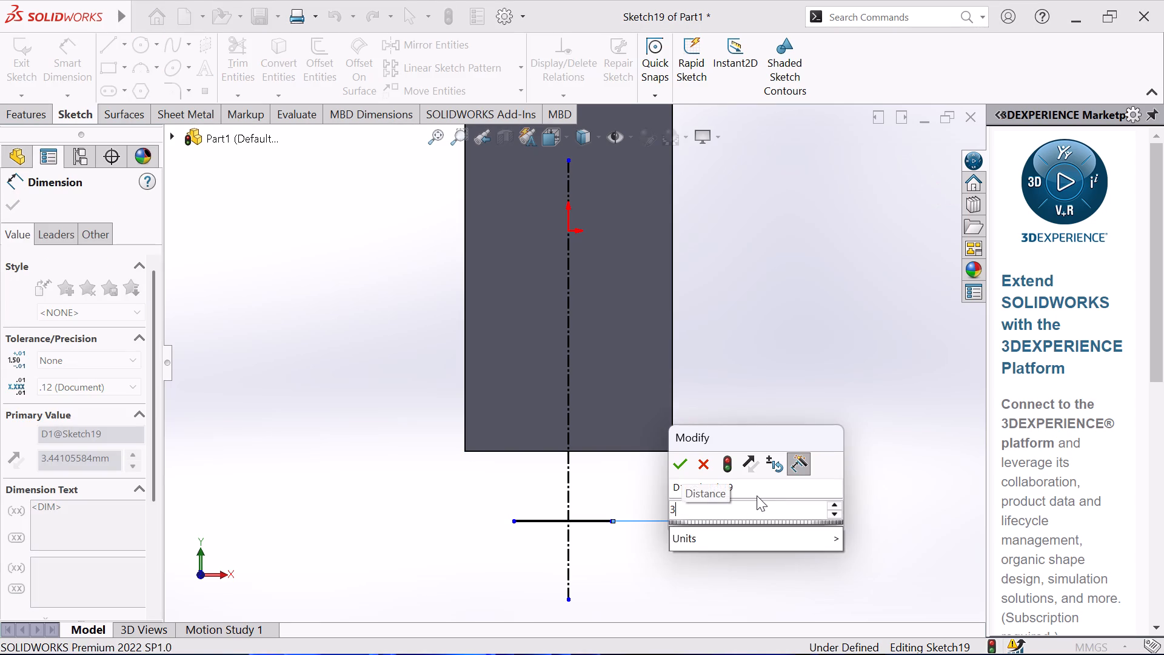
pyautogui.press('.')
pyautogui.press('3')
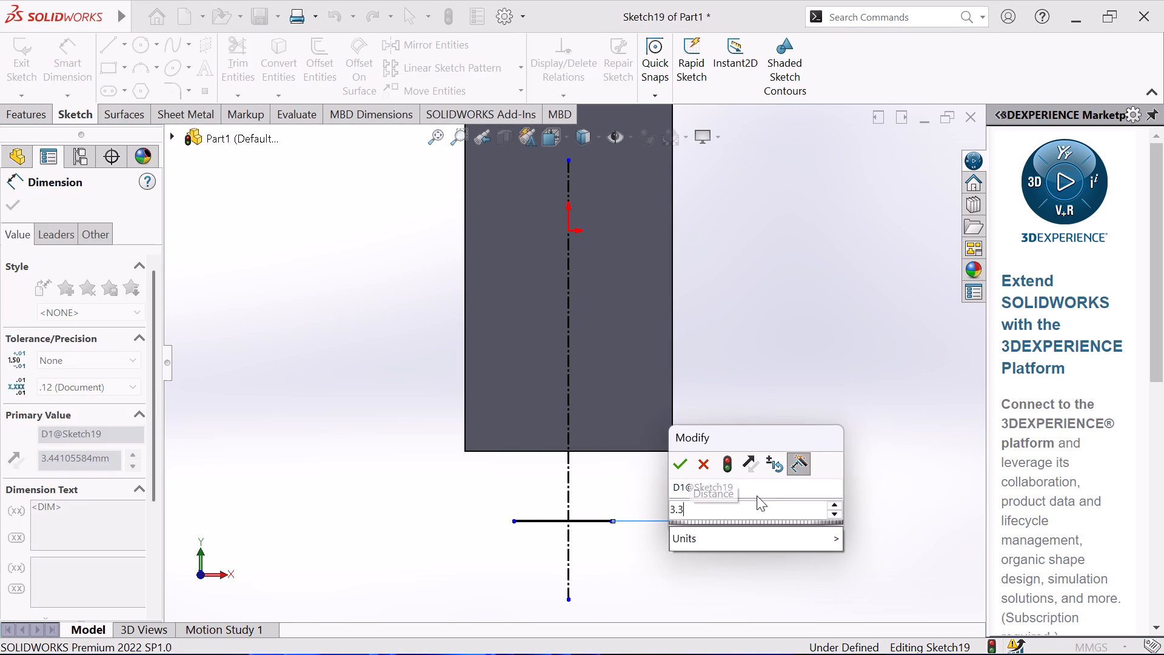
pyautogui.press('5')
pyautogui.press('Return')
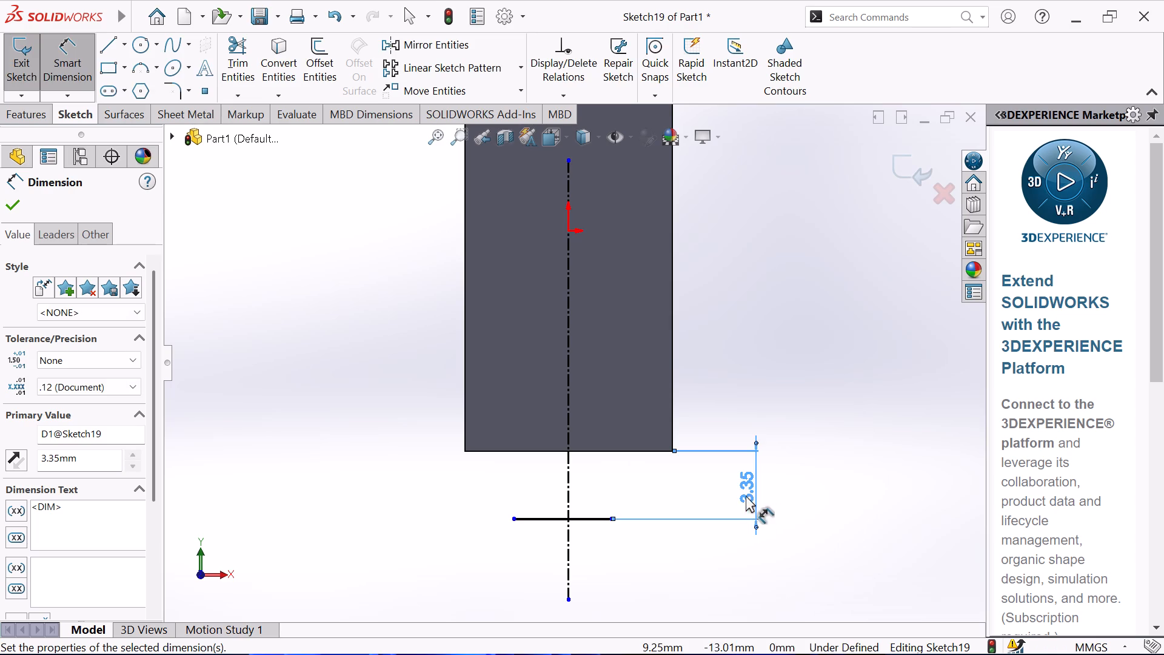
pyautogui.rightClick(264, 473)
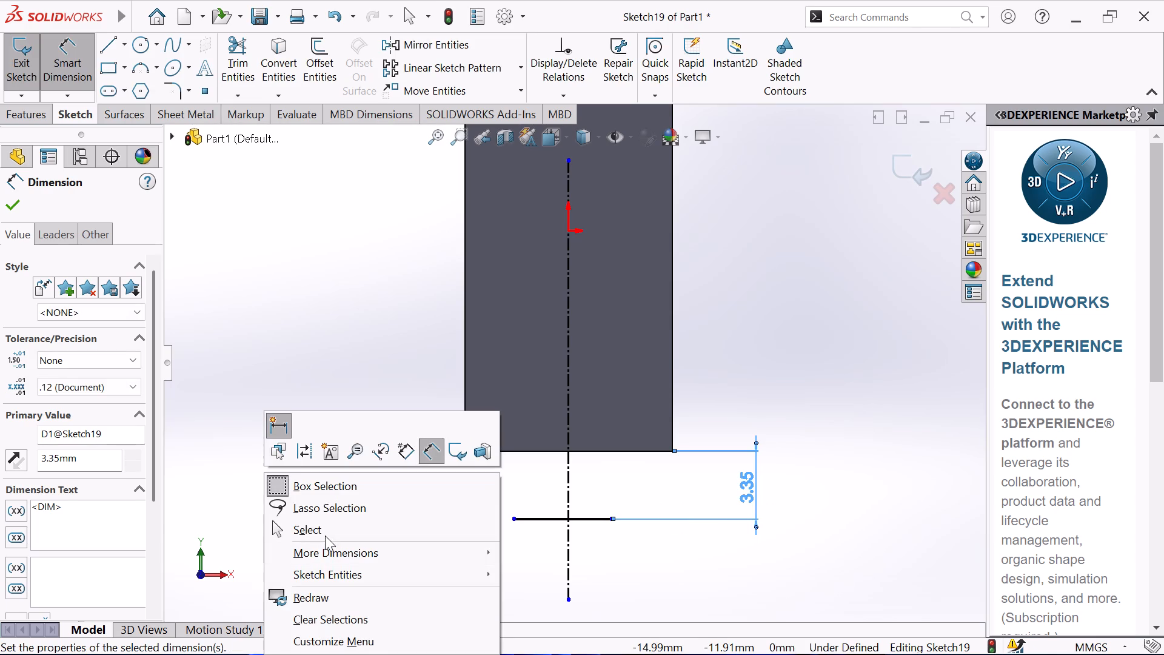
pyautogui.click(326, 535)
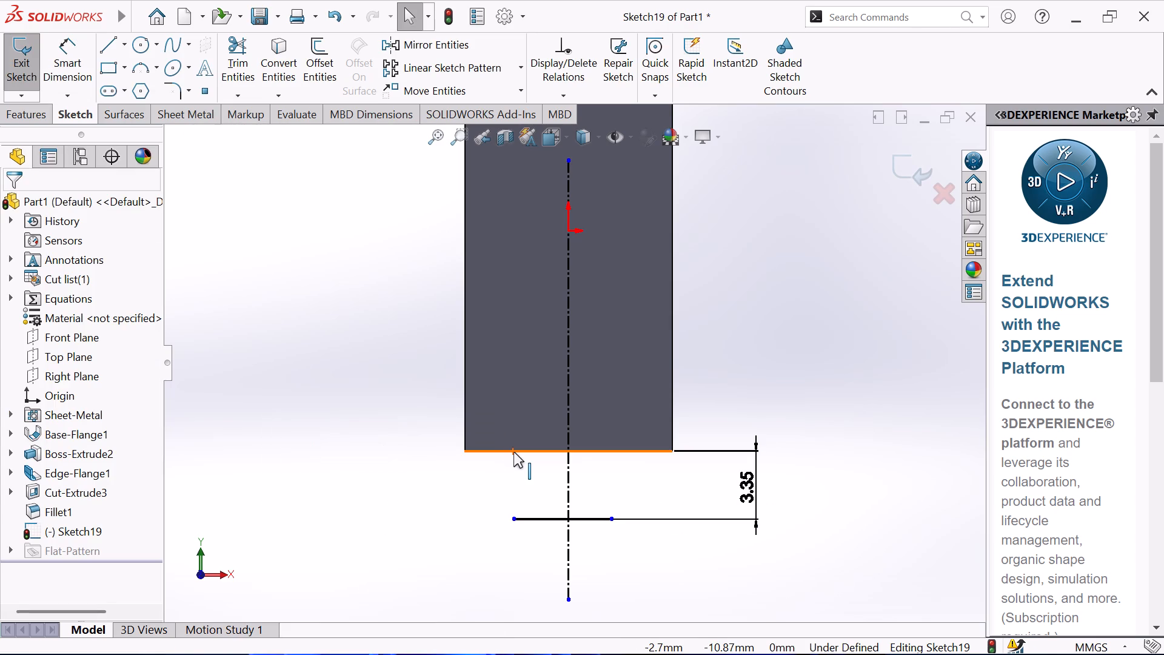
# Convert the plate's lower edge into a sketch line.
pyautogui.click(514, 451)
pyautogui.click(284, 57)
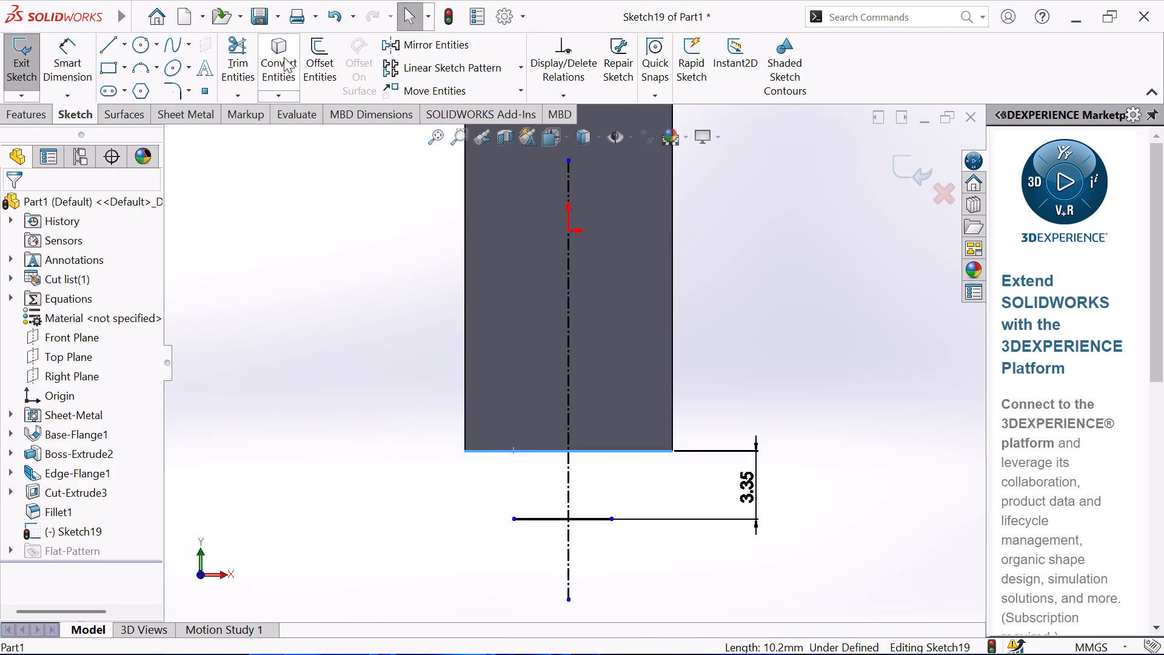
# Sketch a slanted line about 7.8 mm long from the plate's lower-left corner, crossing the short horizontal line and the centerline.
pyautogui.click(107, 44)
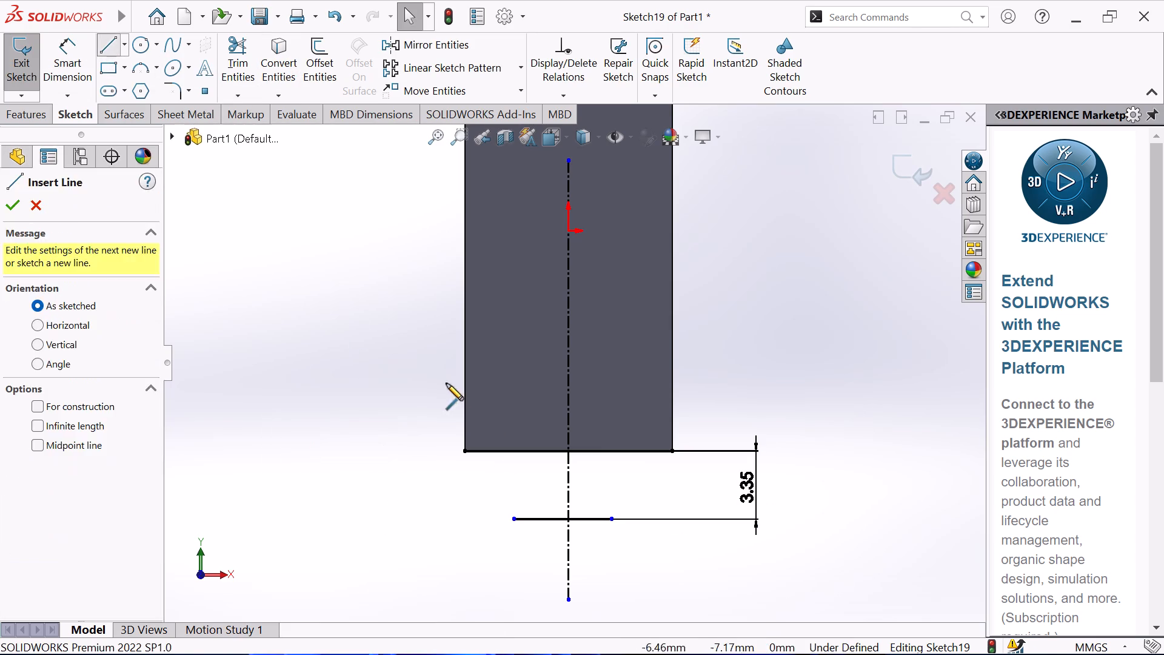
pyautogui.click(468, 454)
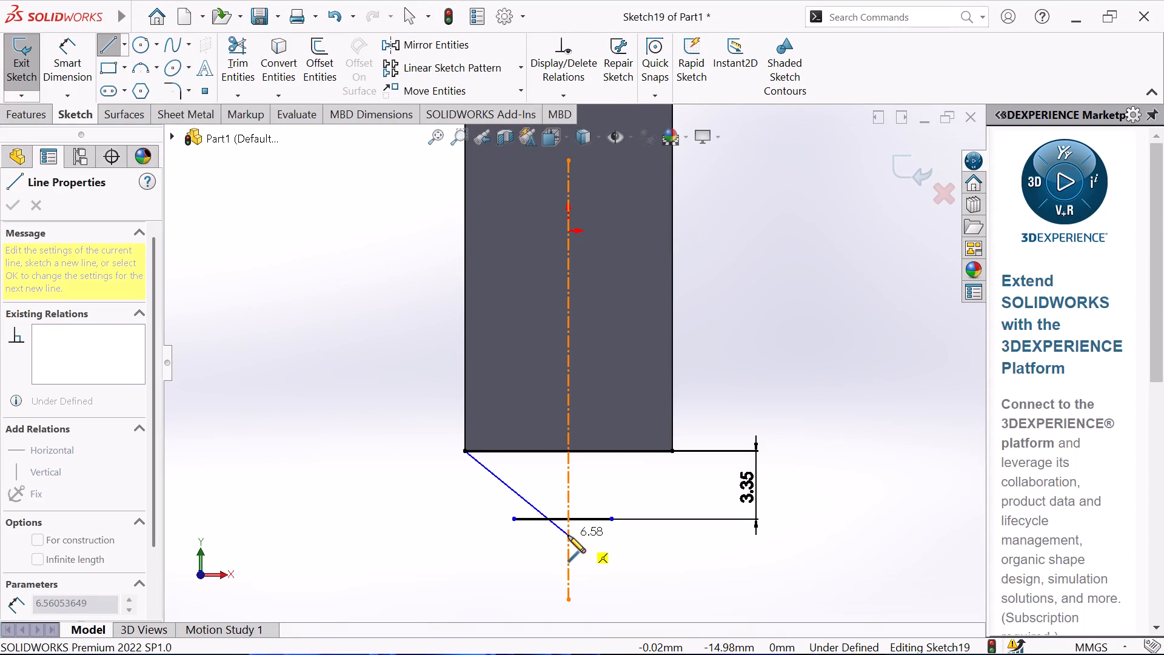
pyautogui.click(589, 548)
pyautogui.rightClick(405, 550)
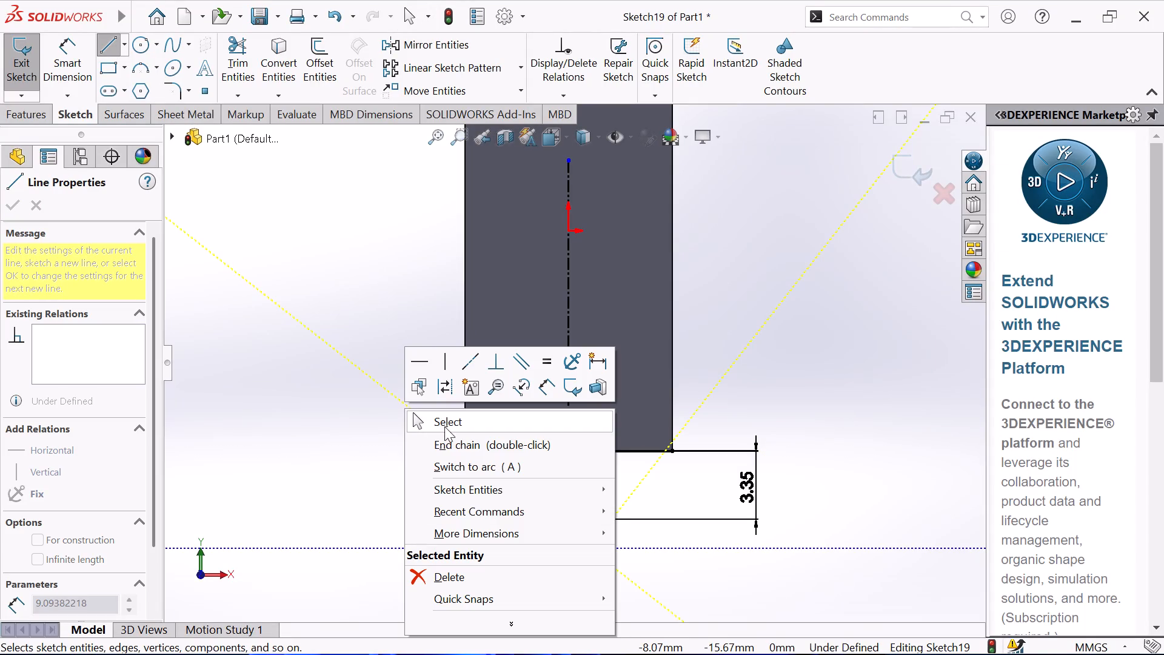
pyautogui.click(446, 420)
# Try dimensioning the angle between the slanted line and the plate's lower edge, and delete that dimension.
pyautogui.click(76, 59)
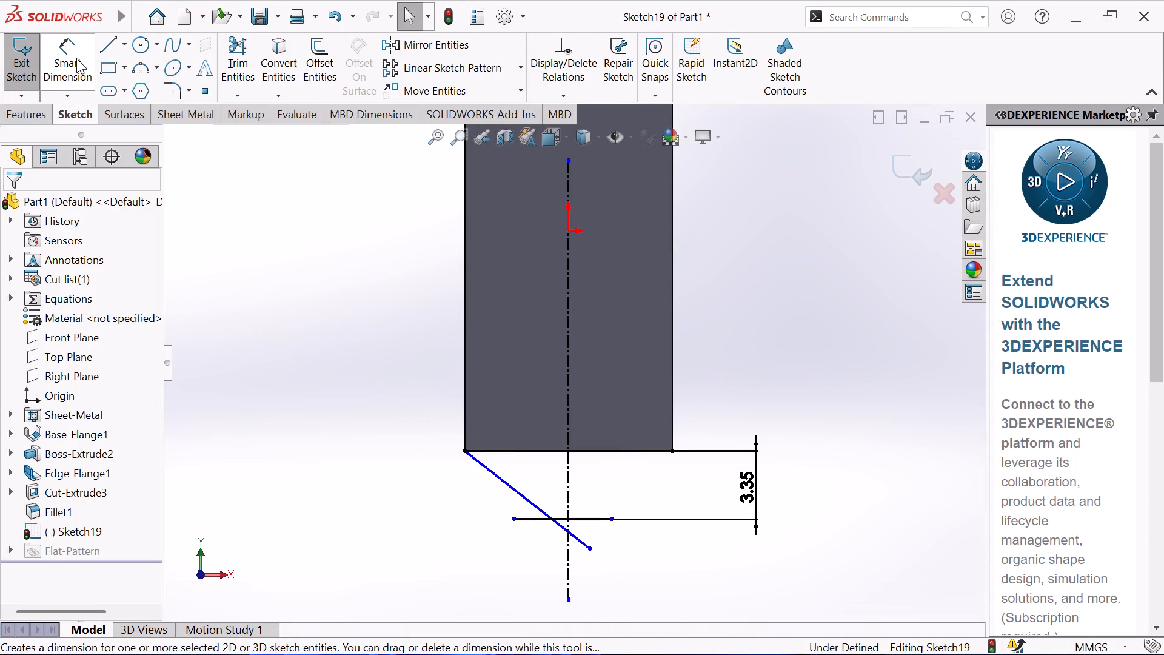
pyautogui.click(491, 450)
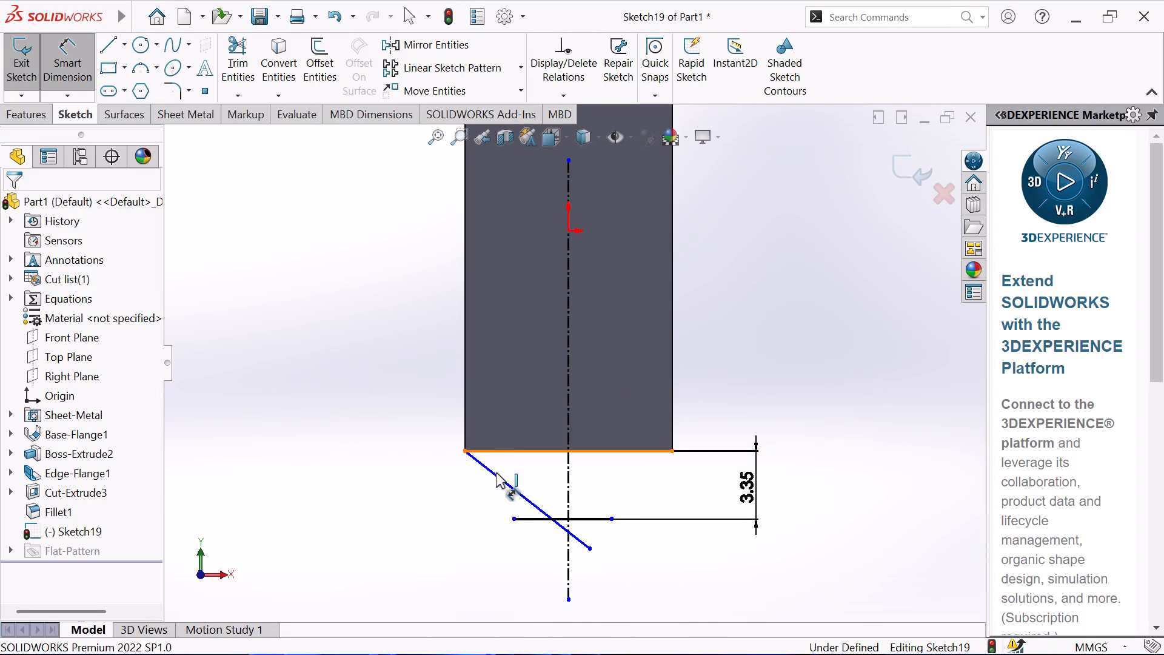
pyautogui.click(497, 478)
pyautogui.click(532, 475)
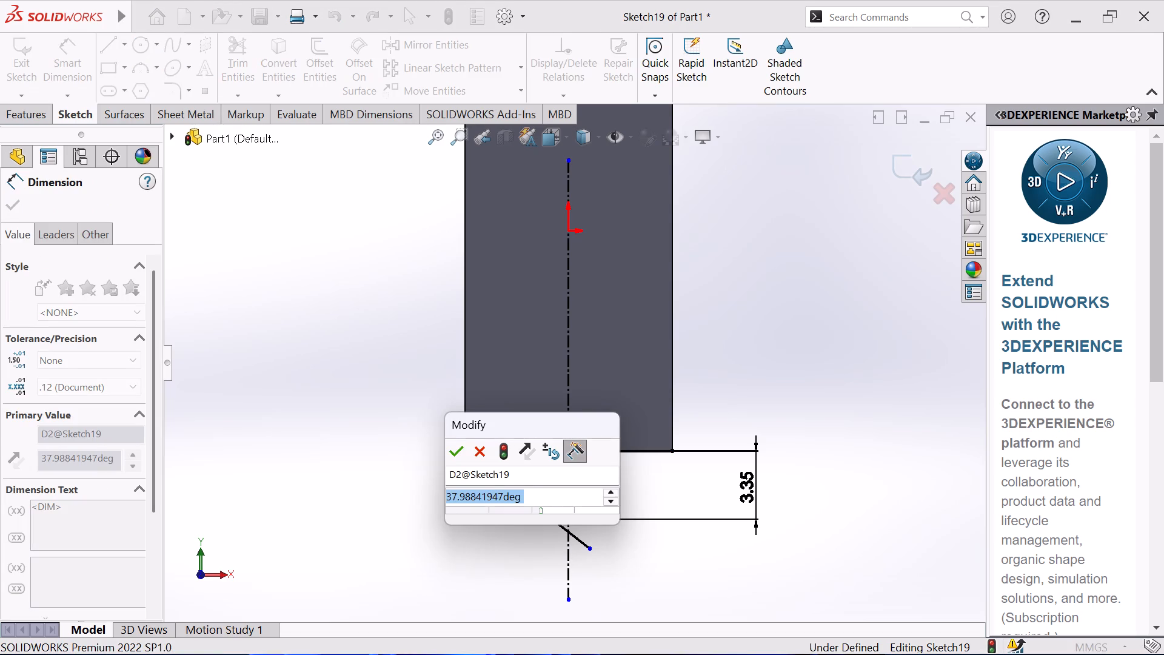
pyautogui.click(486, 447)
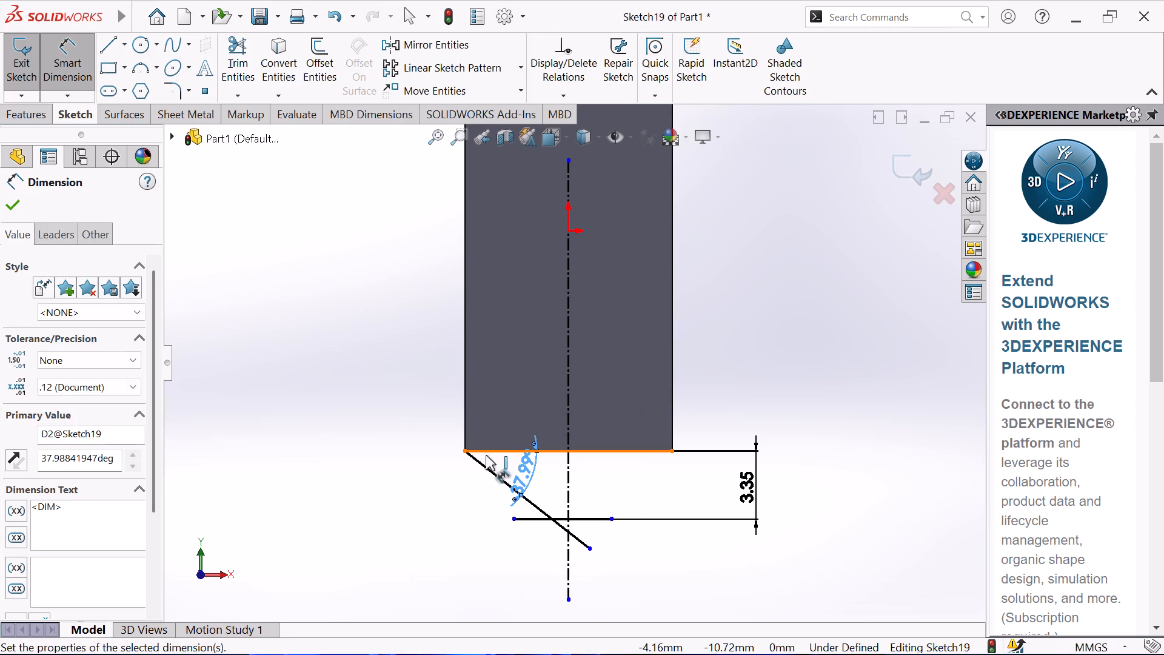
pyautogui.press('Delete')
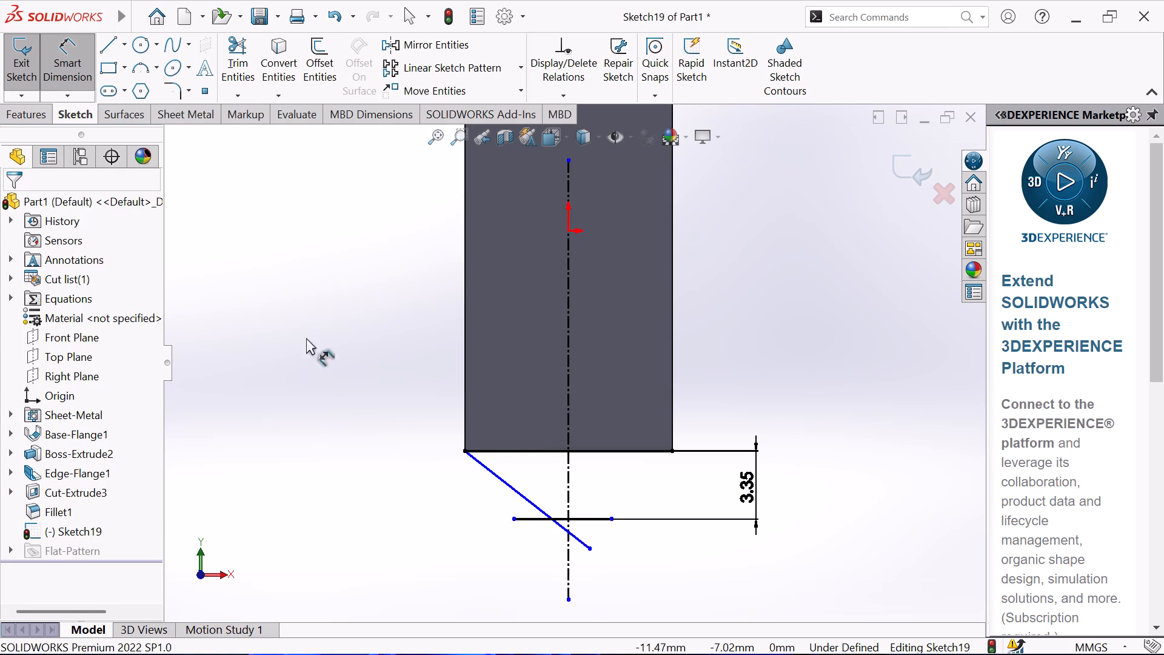
# Dimension the angle between the plate's left edge and the slanted line as 135°.
pyautogui.click(110, 52)
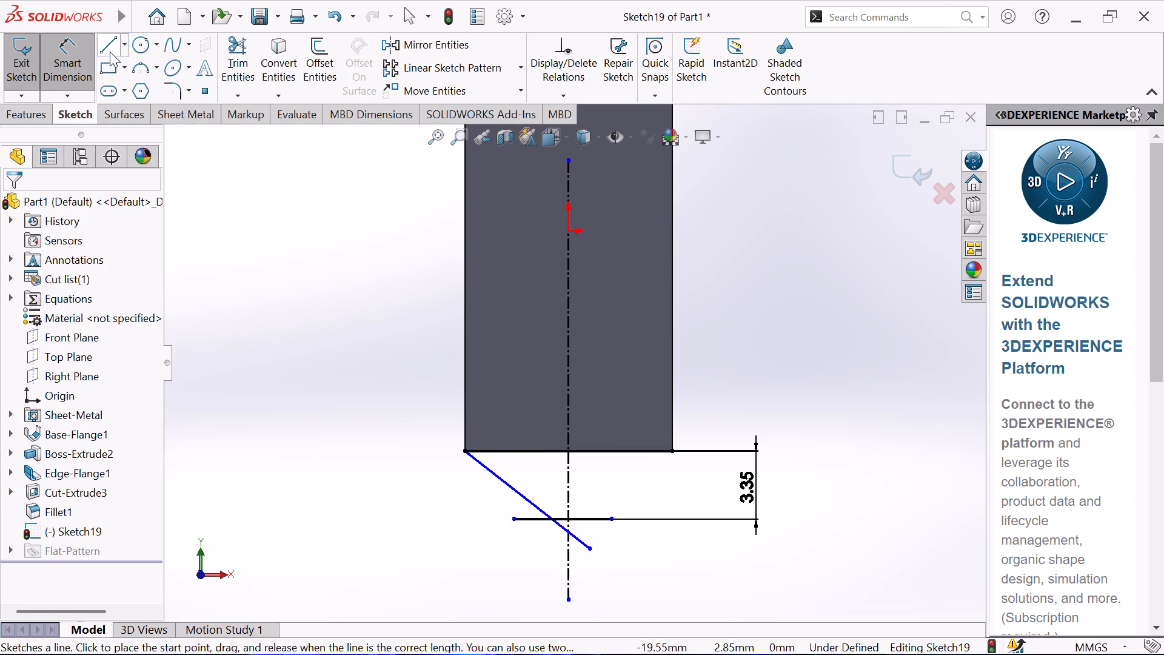
pyautogui.click(70, 52)
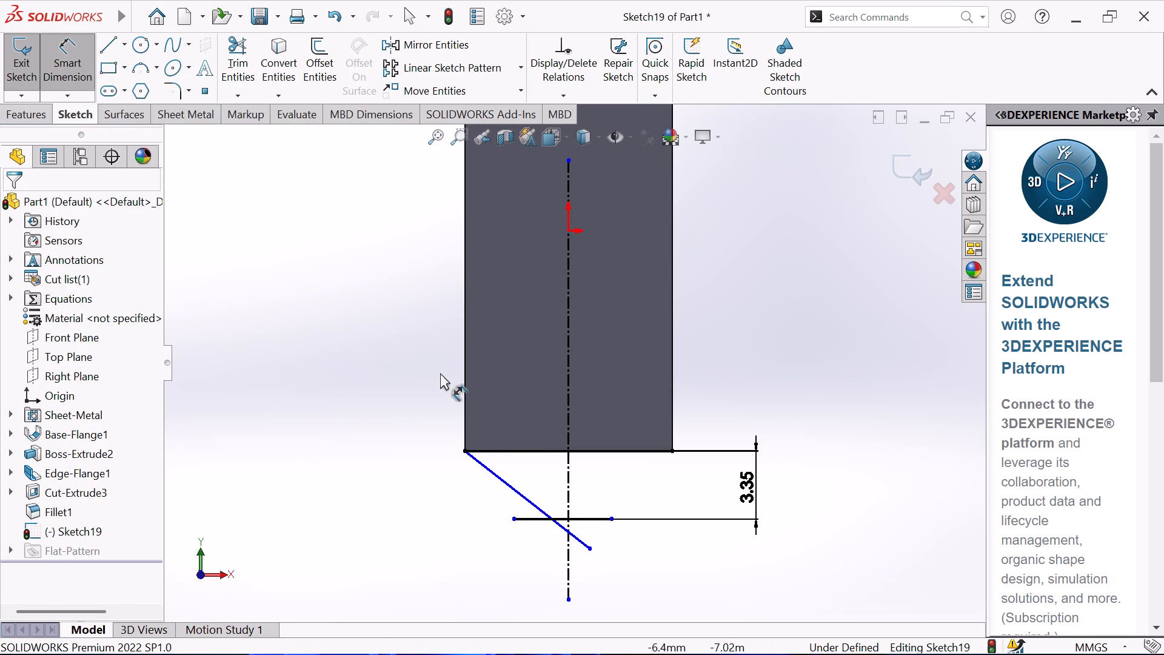
pyautogui.click(465, 401)
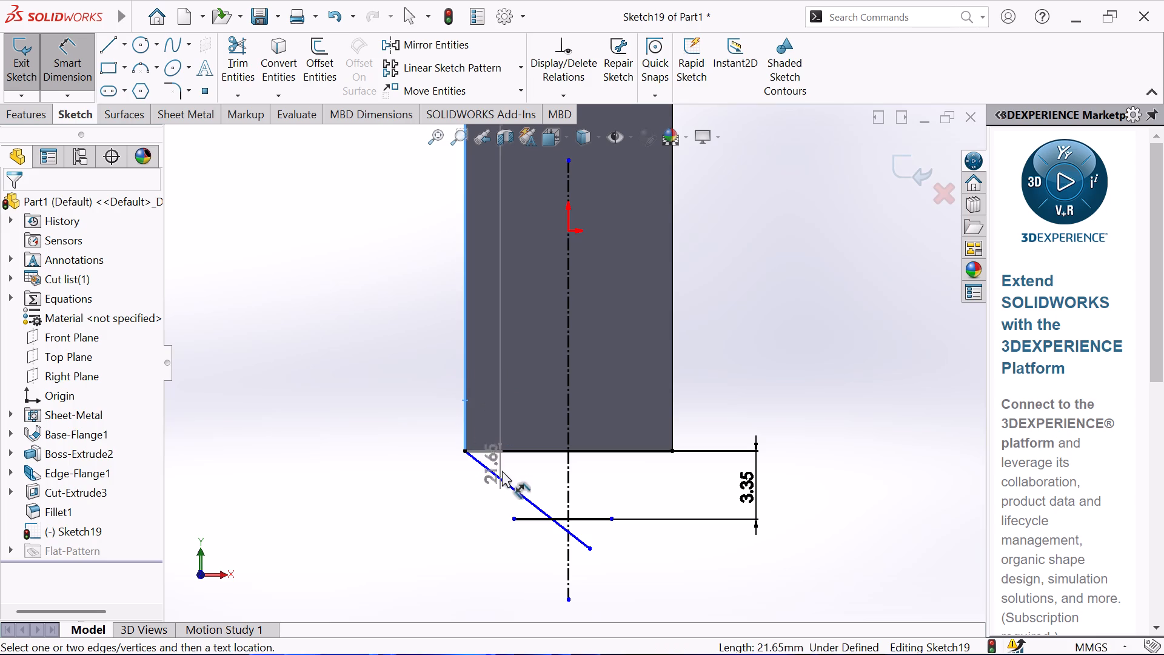
pyautogui.click(503, 479)
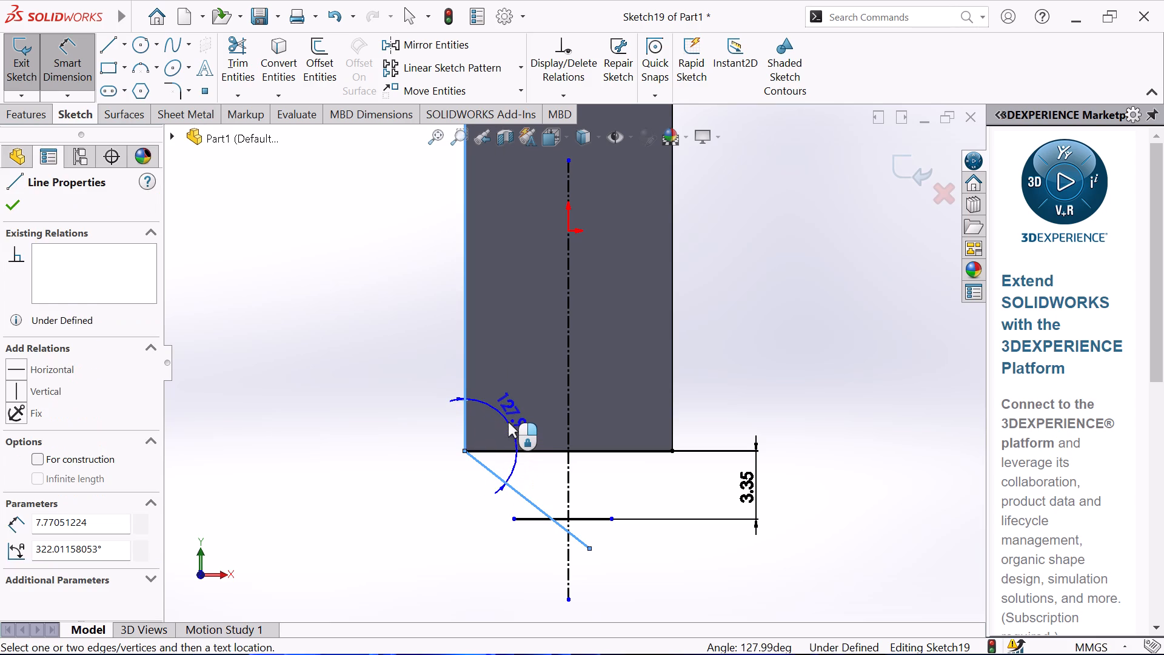
pyautogui.click(508, 422)
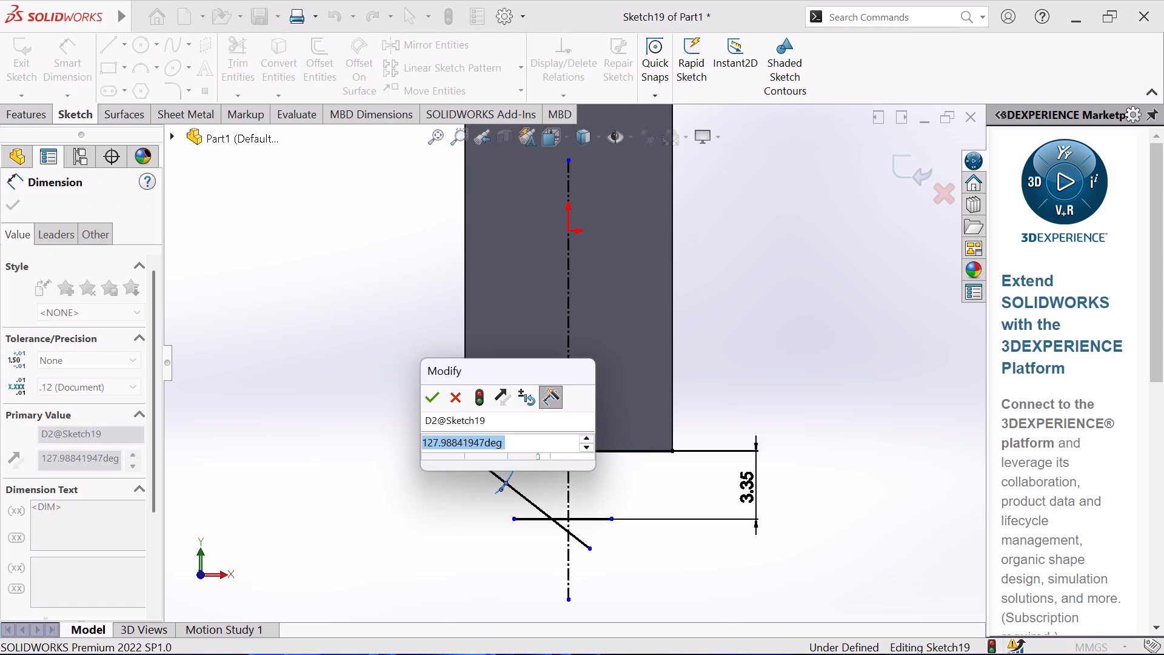
pyautogui.write('135')
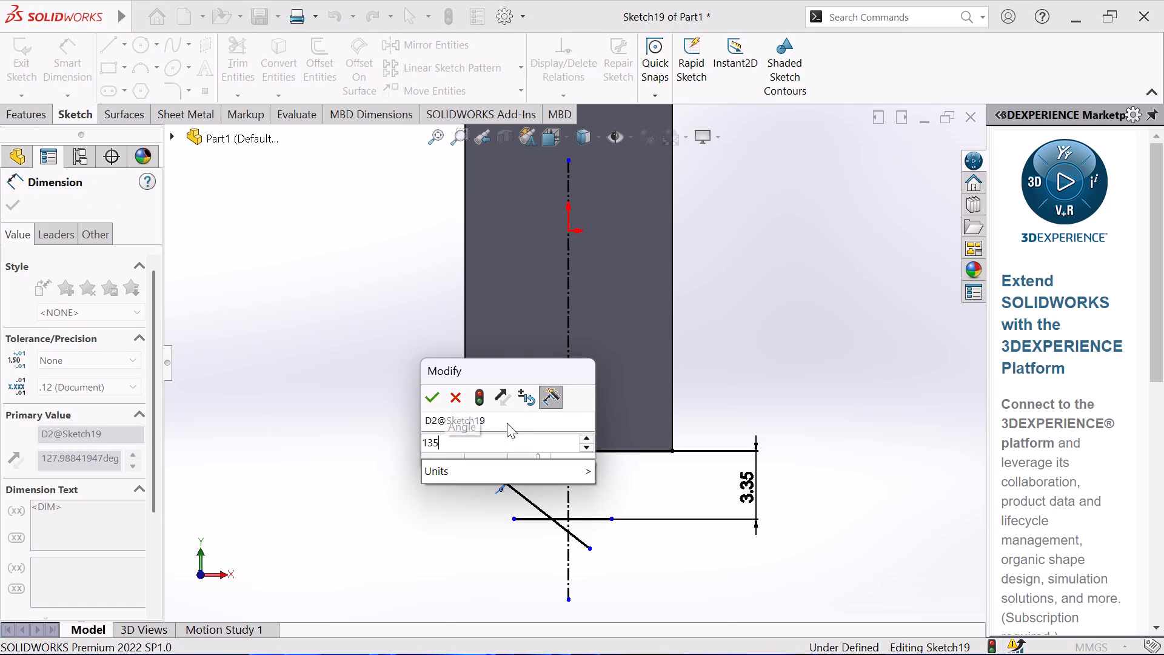
pyautogui.press('Return')
pyautogui.rightClick(326, 517)
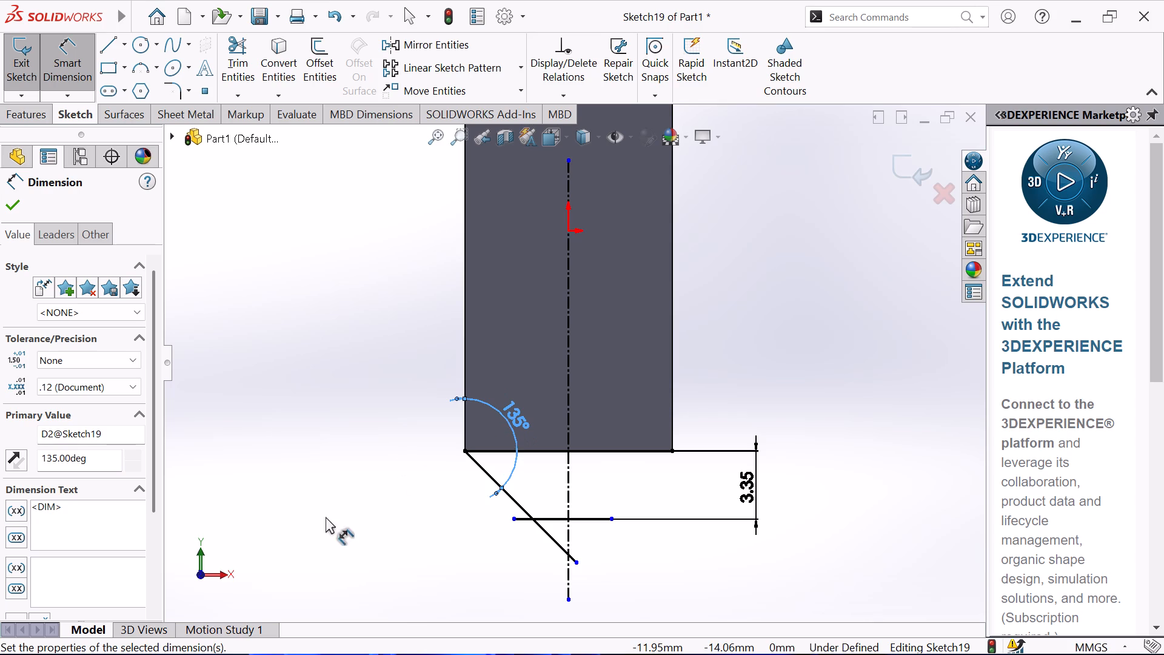
pyautogui.click(367, 536)
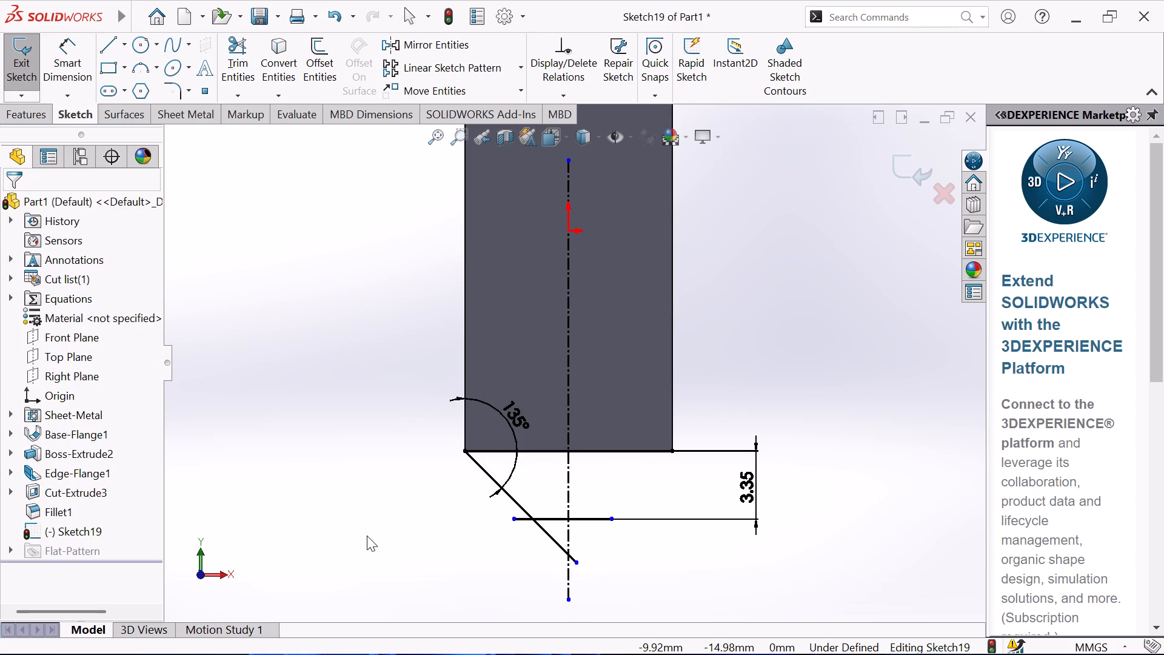
# Sketch a slanted line about 5.8 mm long from the plate's lower-right corner, crossing the short horizontal line.
pyautogui.click(103, 39)
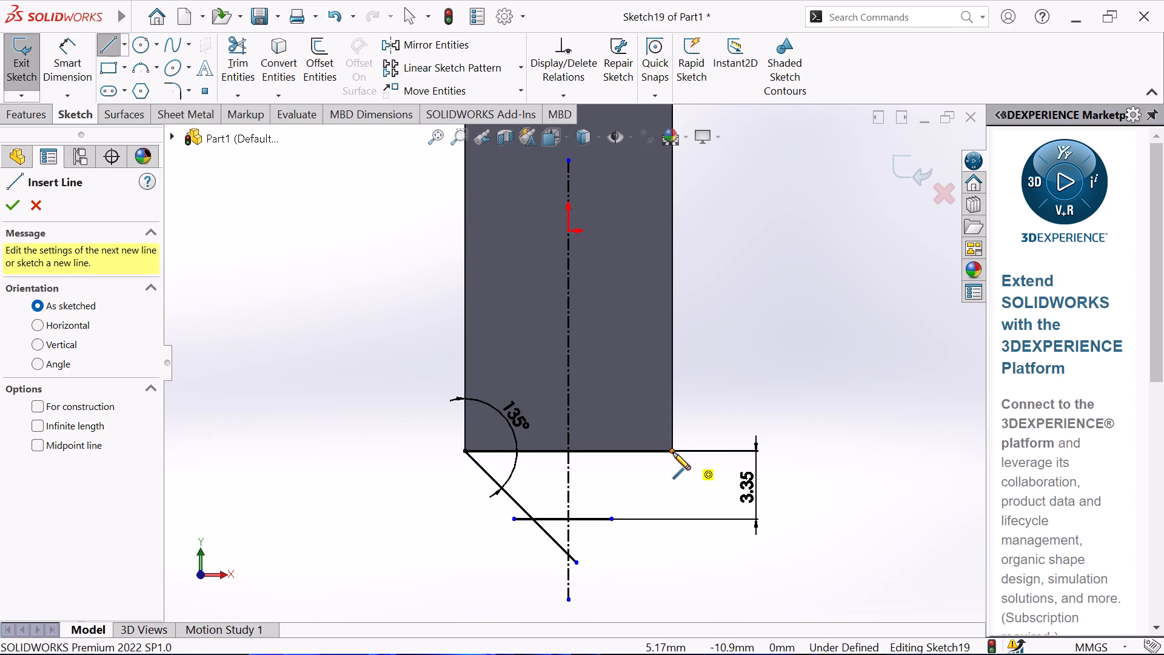
pyautogui.click(673, 452)
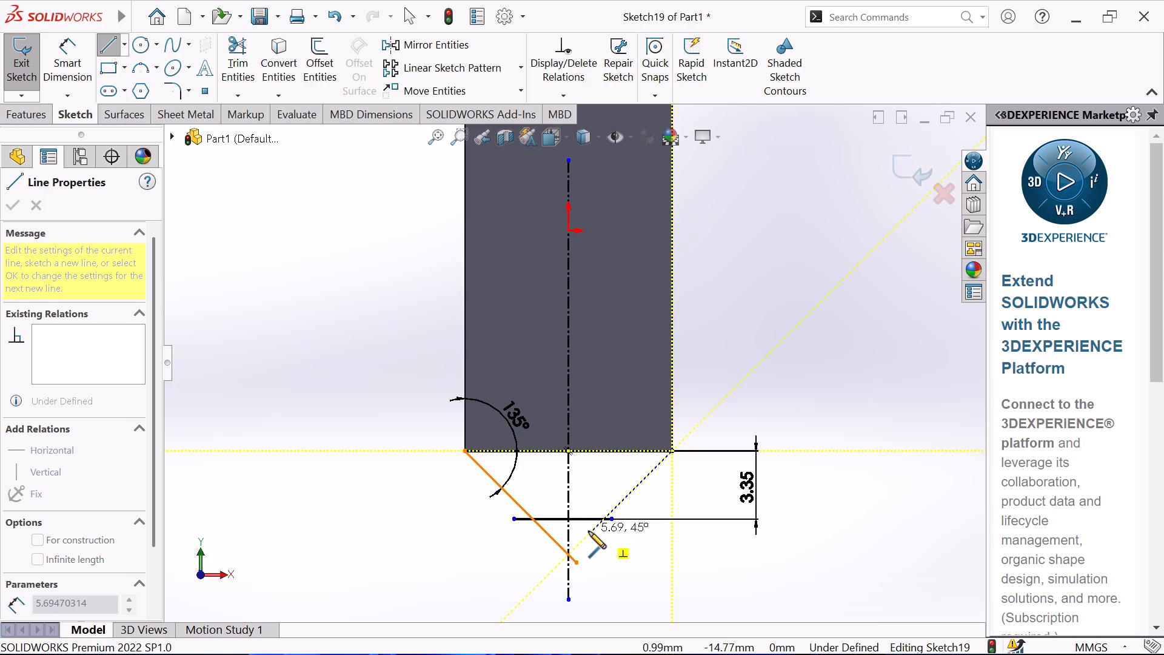
pyautogui.click(582, 528)
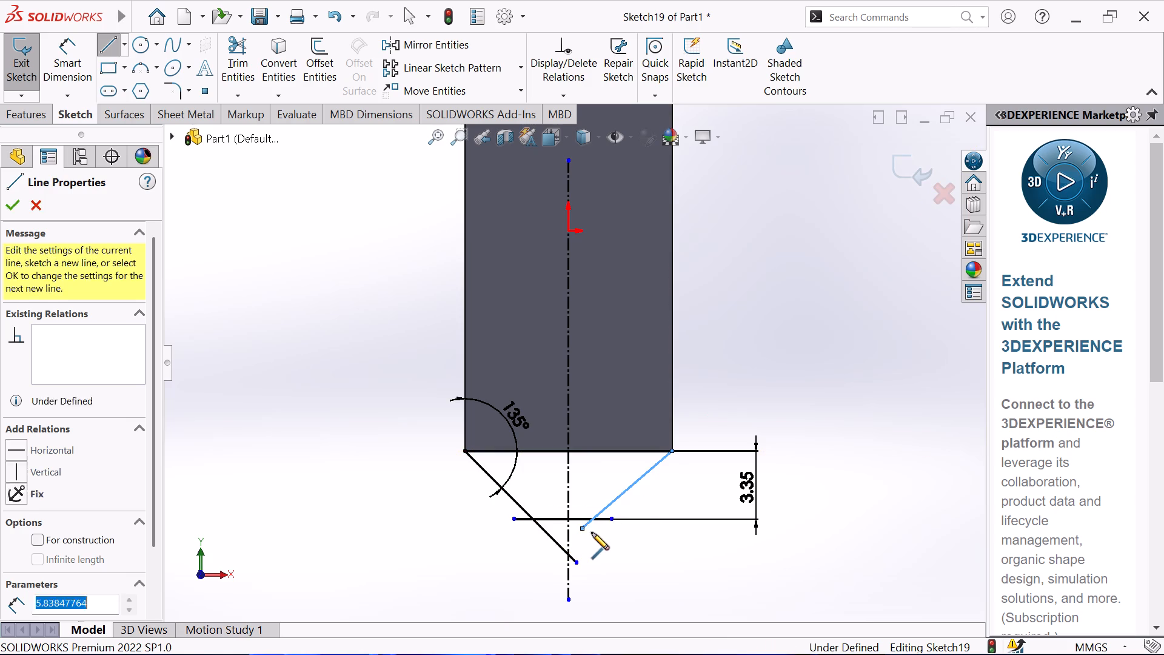
pyautogui.rightClick(670, 558)
pyautogui.click(734, 423)
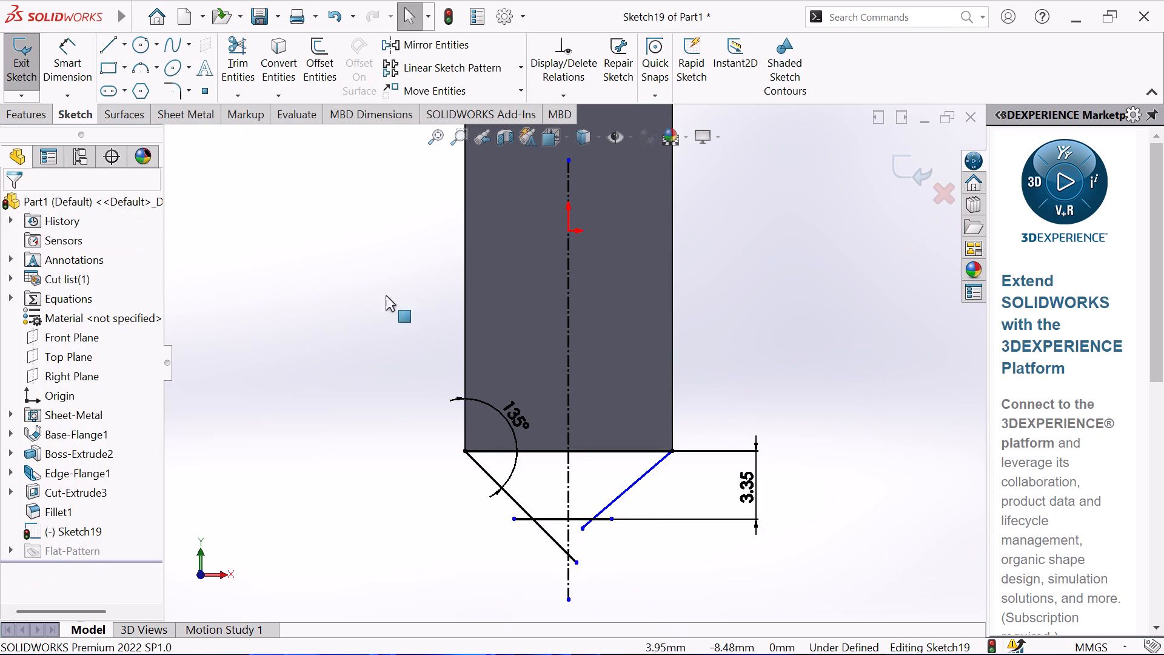
# Dimension the angle between the plate's right edge and the new slanted line as 135°.
pyautogui.click(61, 53)
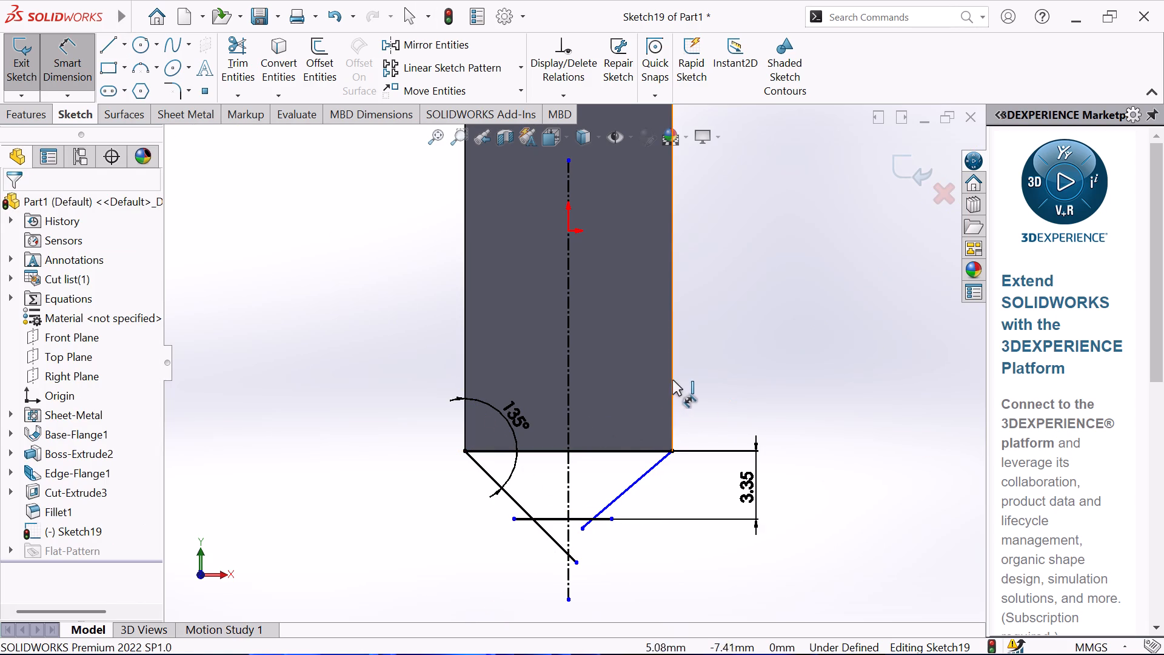
pyautogui.click(672, 378)
pyautogui.click(651, 471)
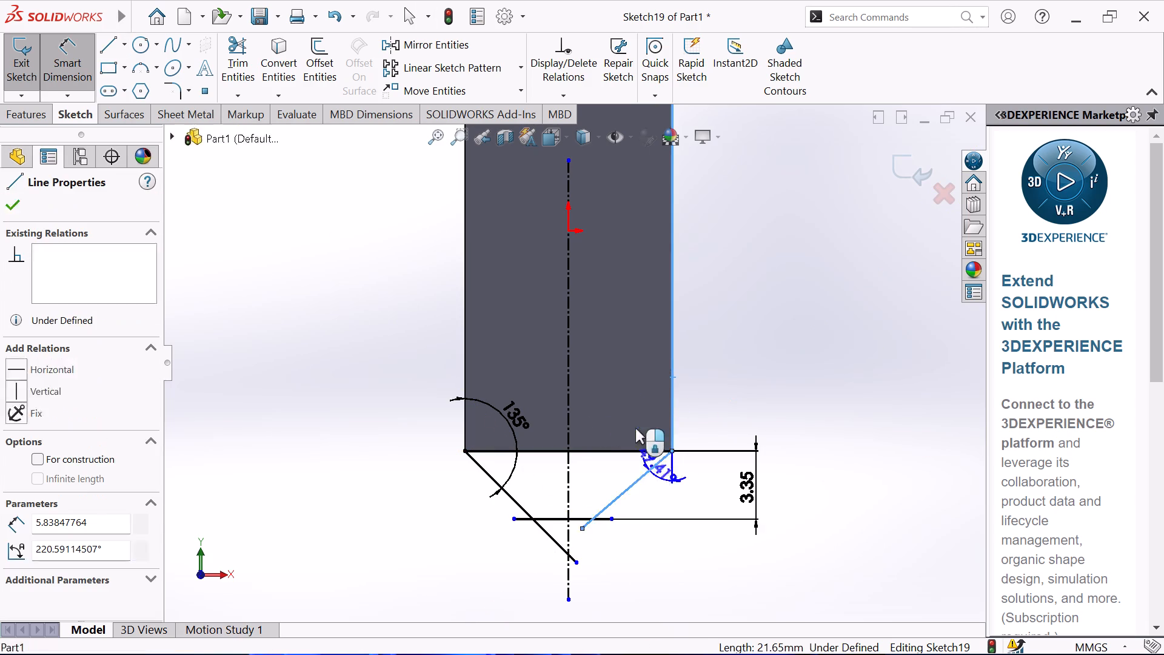
pyautogui.click(635, 423)
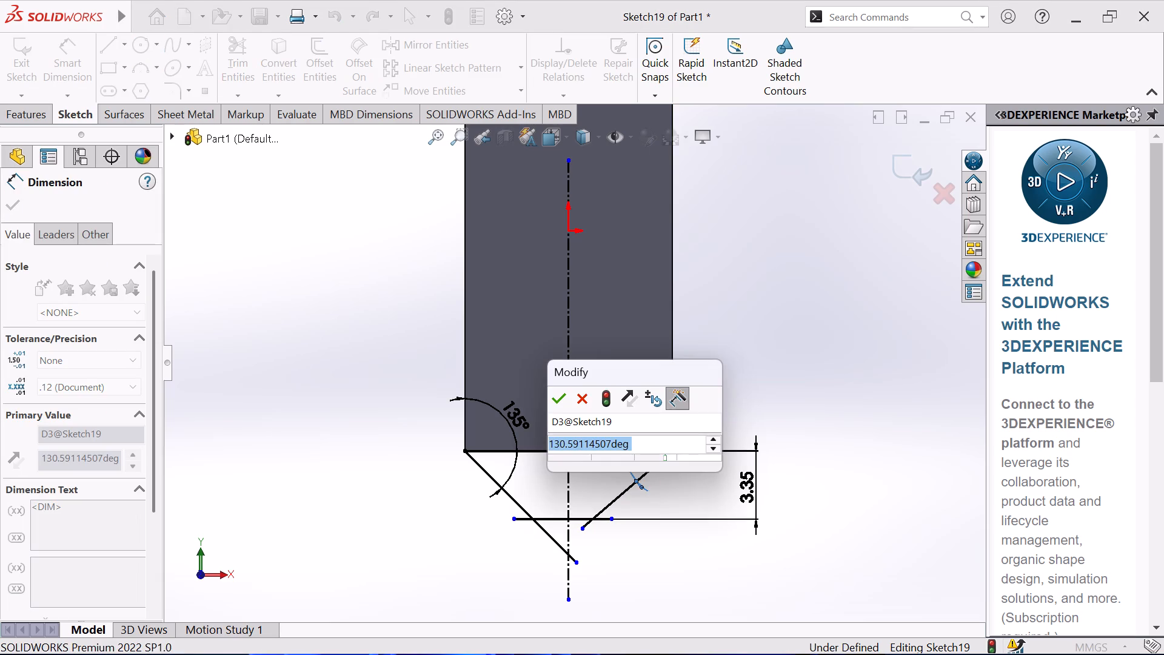
pyautogui.write('135')
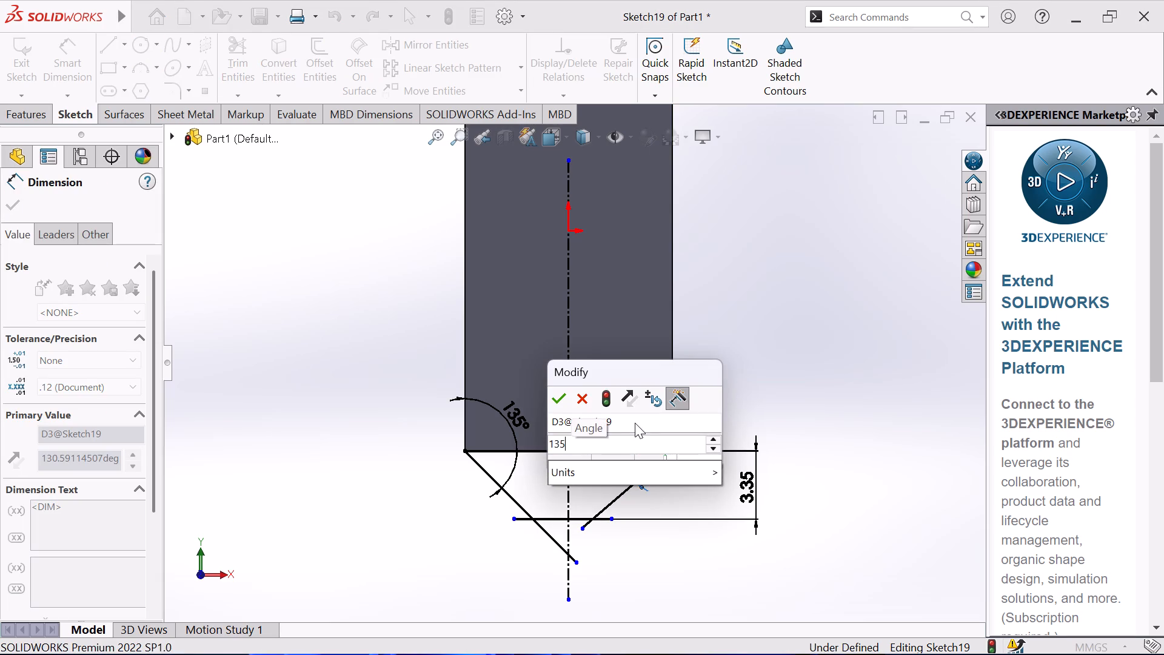
pyautogui.press('Return')
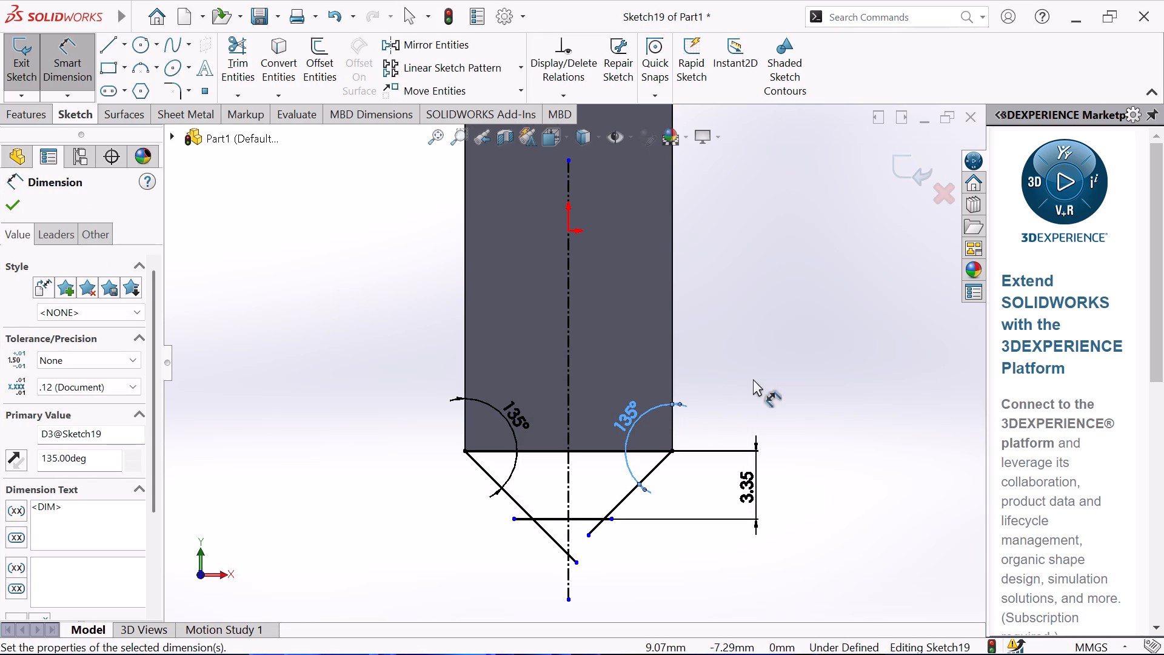
pyautogui.rightClick(753, 379)
pyautogui.click(814, 431)
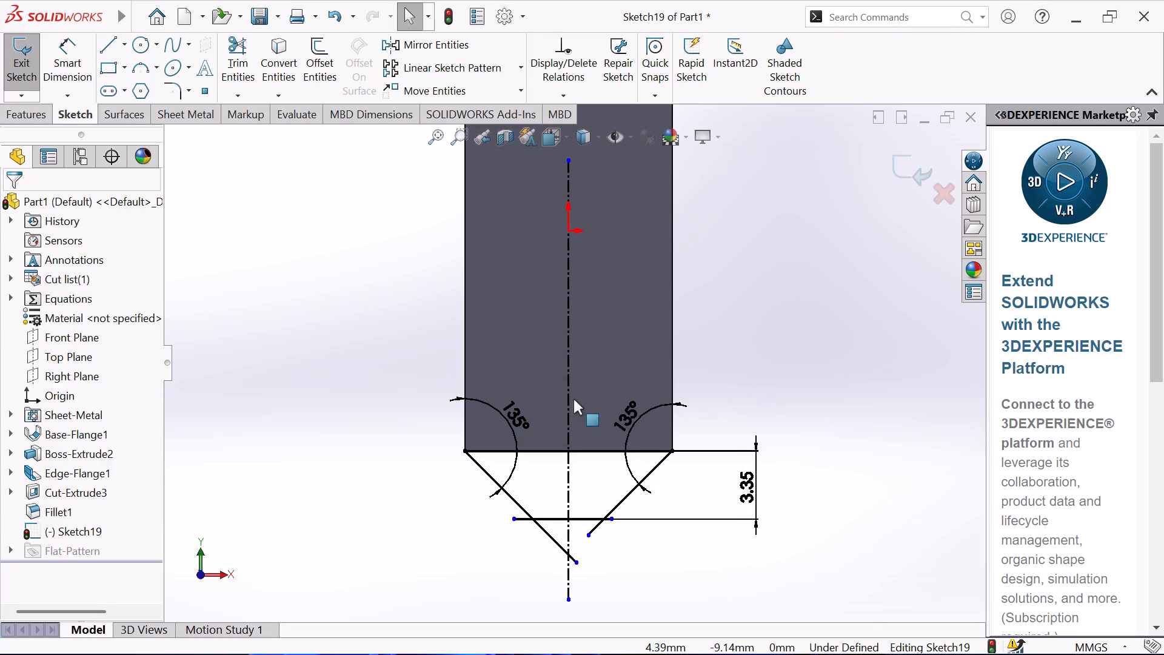
# Trim the overhanging ends of both slanted lines and the short horizontal line to leave a closed trapezoid below the plate.
pyautogui.click(241, 52)
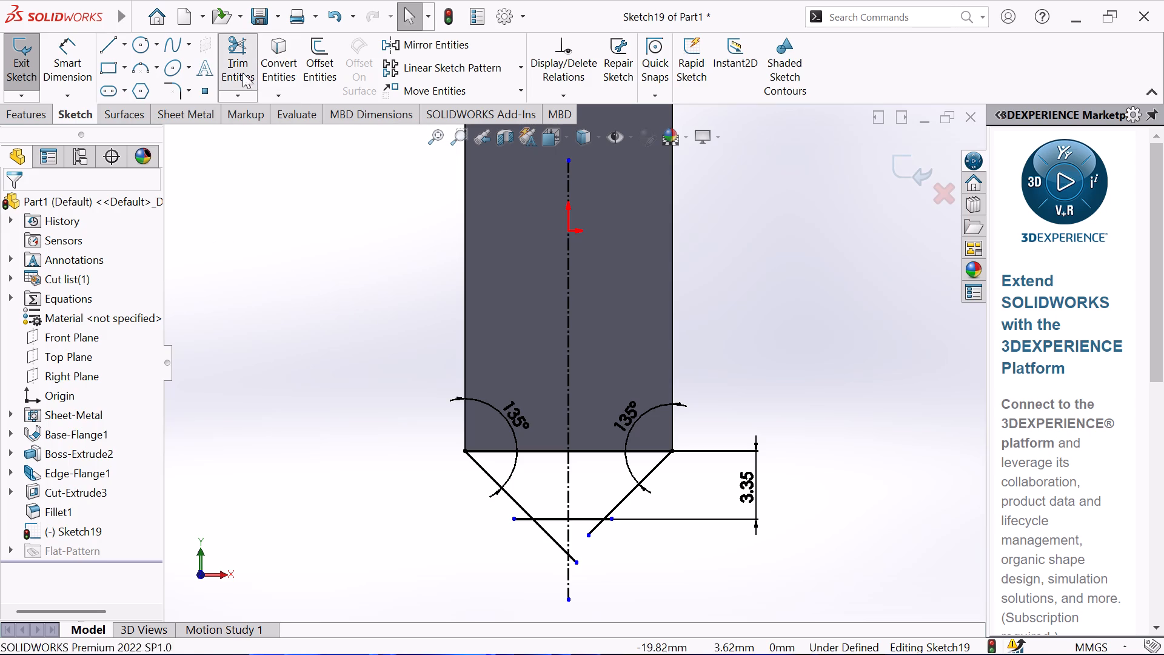
pyautogui.click(557, 543)
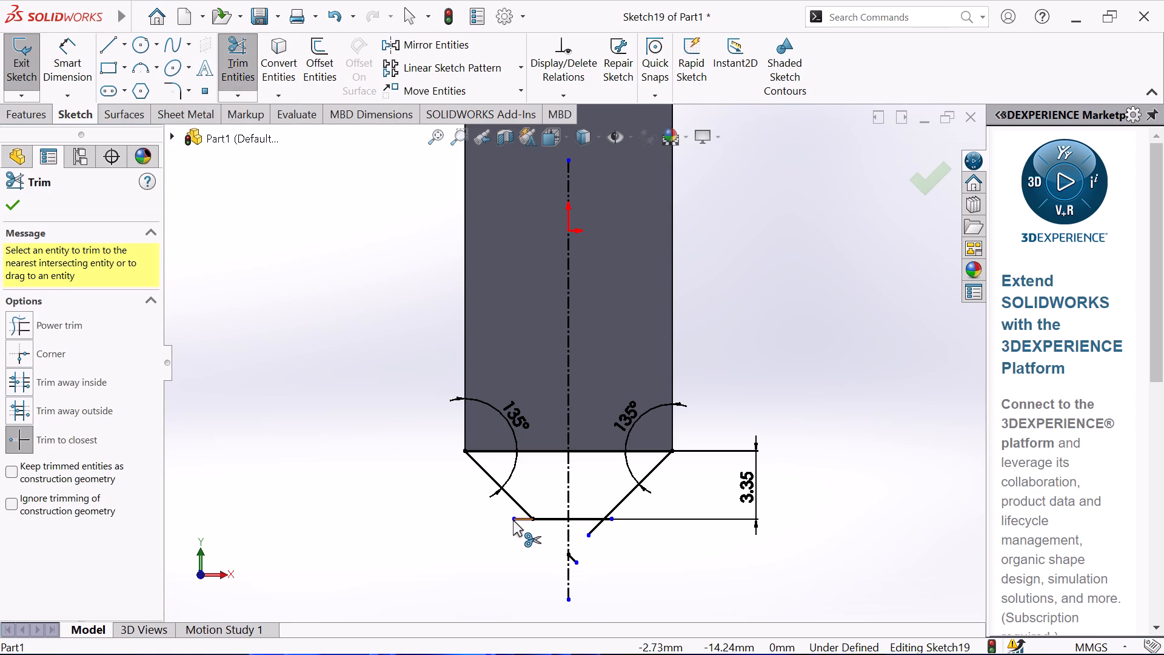
pyautogui.click(514, 518)
pyautogui.click(595, 529)
pyautogui.click(609, 522)
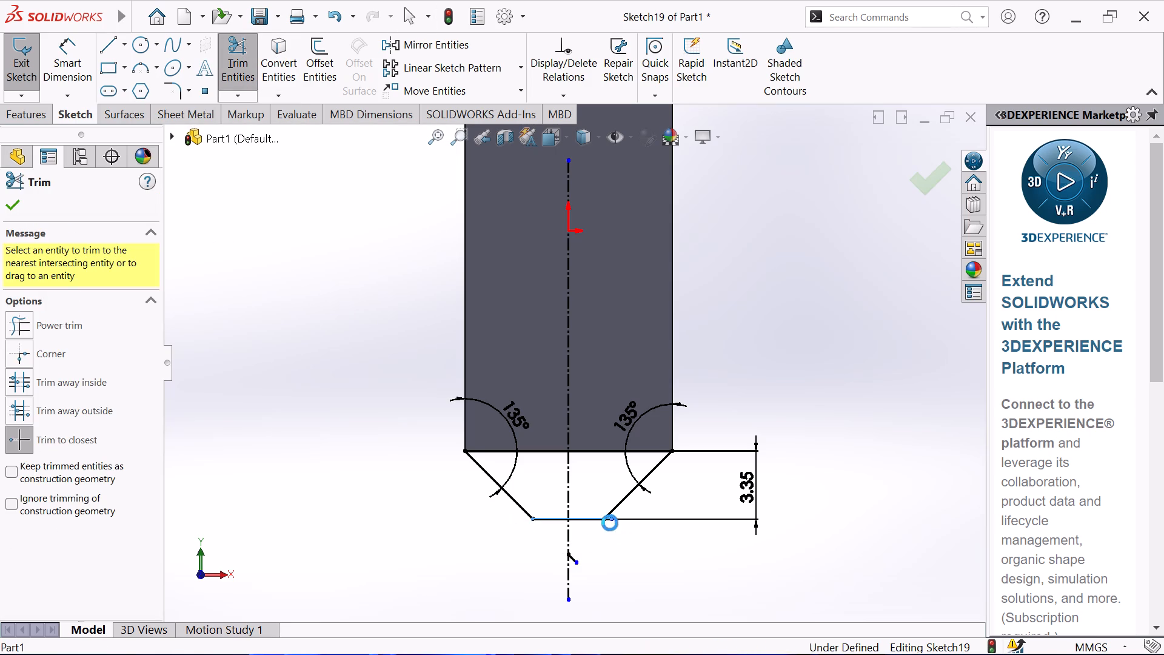
pyautogui.click(618, 348)
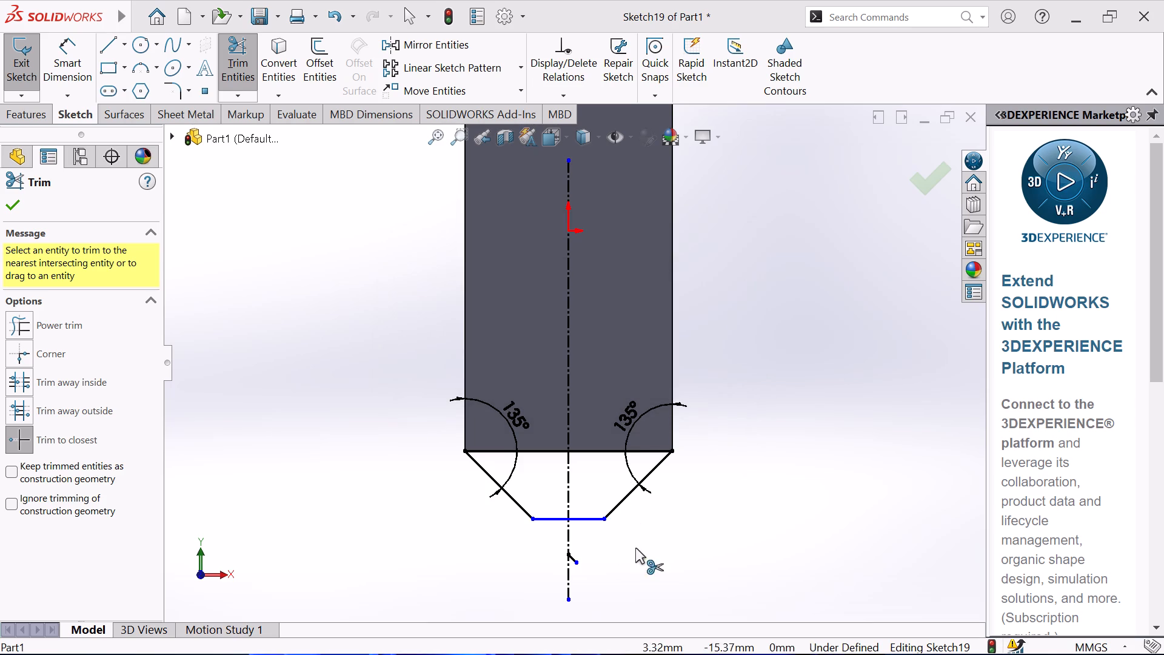
pyautogui.scroll(-1, 589, 586)
pyautogui.click(570, 545)
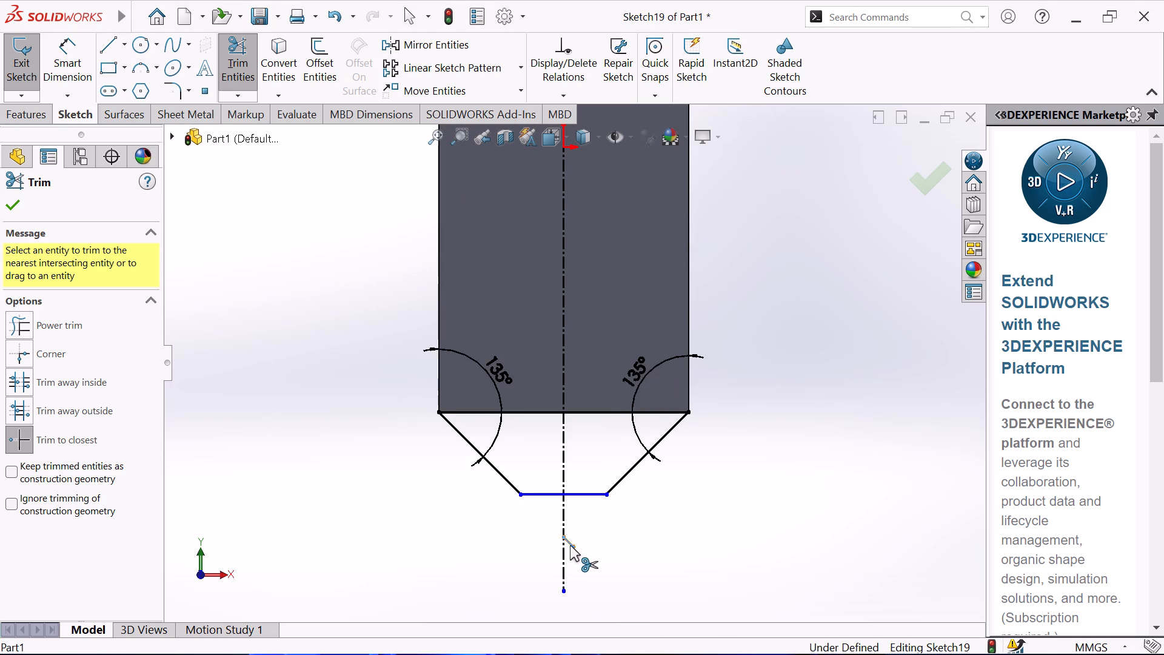
pyautogui.rightClick(450, 556)
pyautogui.click(516, 466)
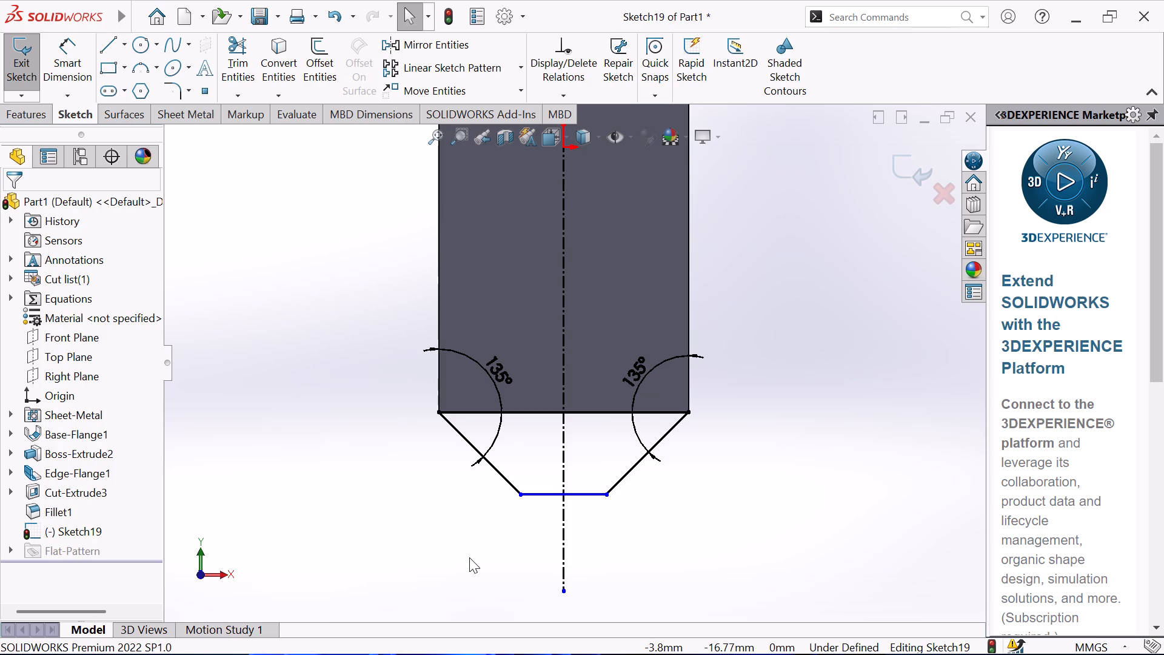
# Dimension the length of the trapezoid's short bottom line.
pyautogui.click(75, 51)
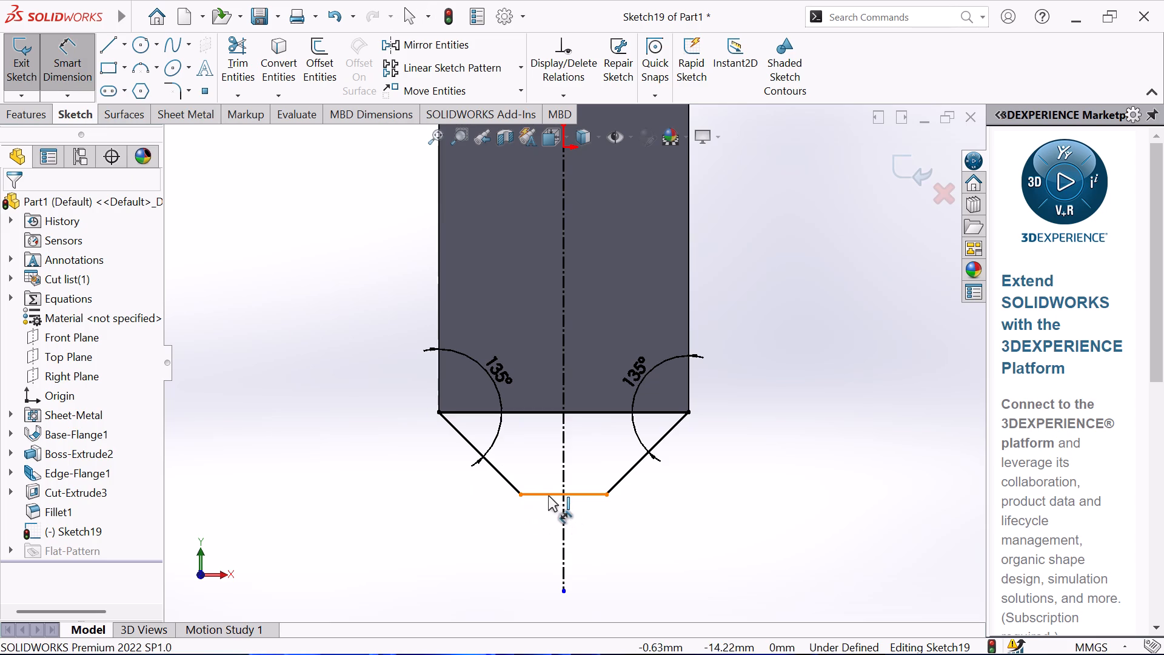
pyautogui.click(548, 495)
pyautogui.click(580, 534)
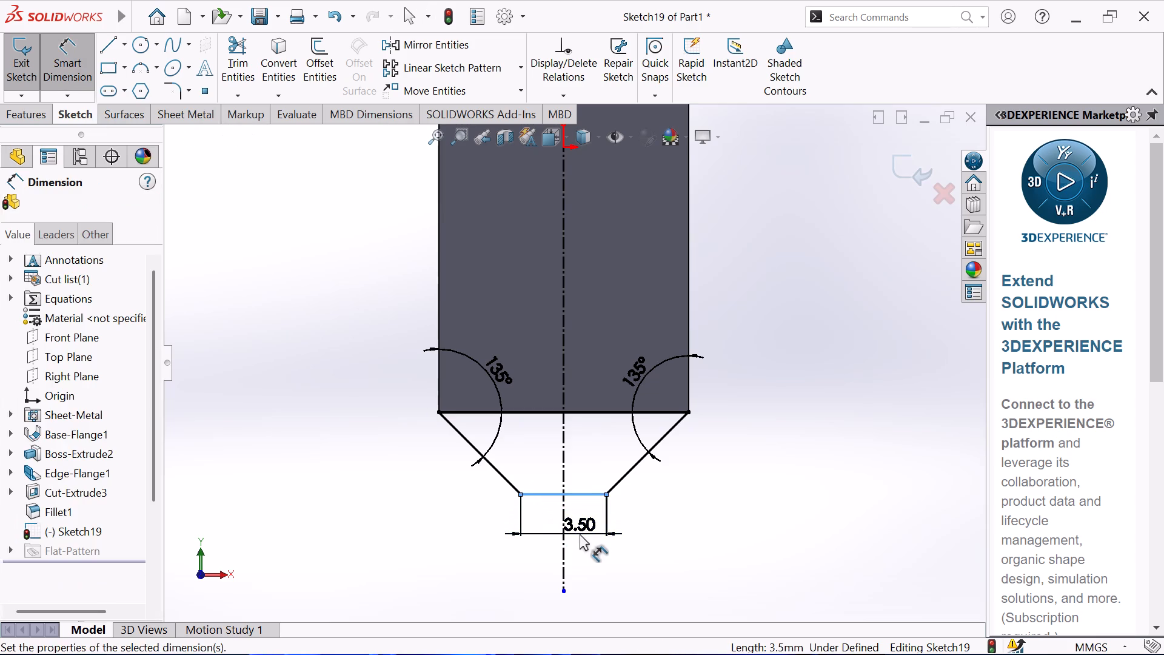
pyautogui.click(510, 505)
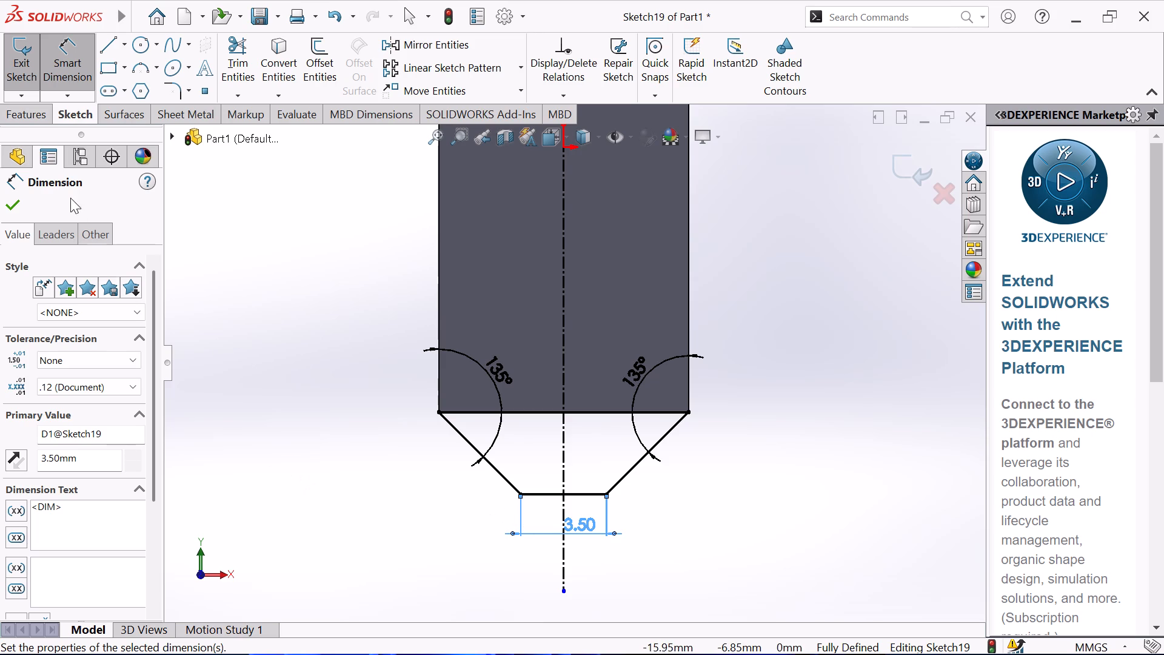
pyautogui.click(15, 200)
# Extrude the trapezoid as a 2 mm blind boss in the reversed direction, merged with the plate.
pyautogui.click(33, 118)
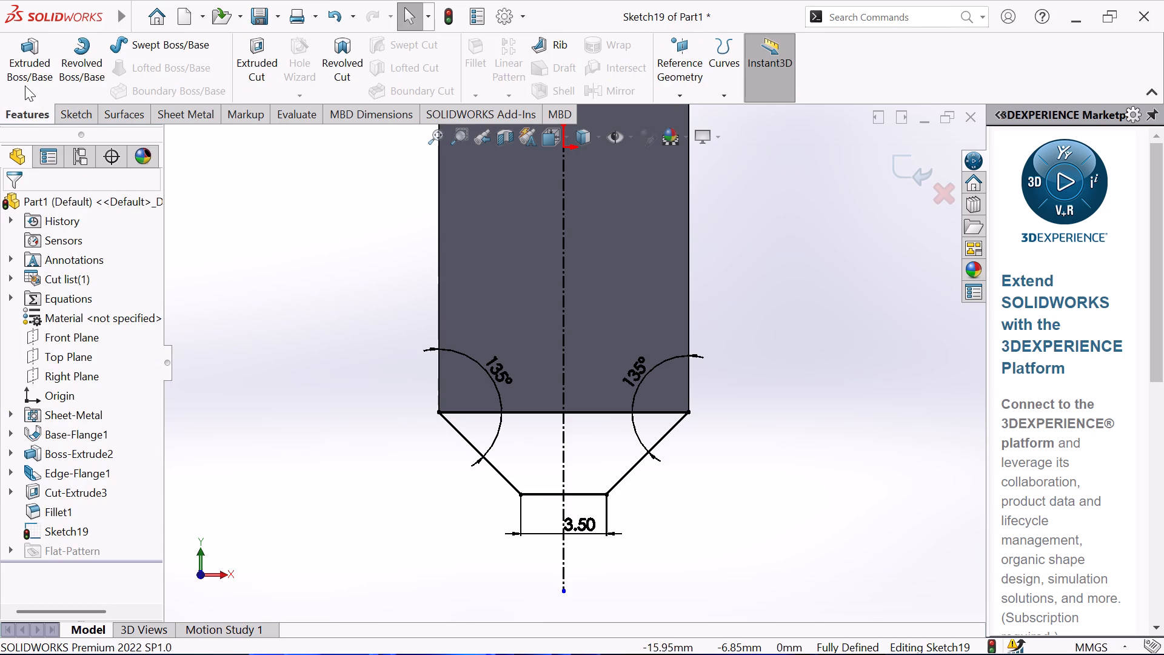
pyautogui.click(25, 78)
pyautogui.moveTo(313, 437); pyautogui.dragTo(313, 434, button='middle')
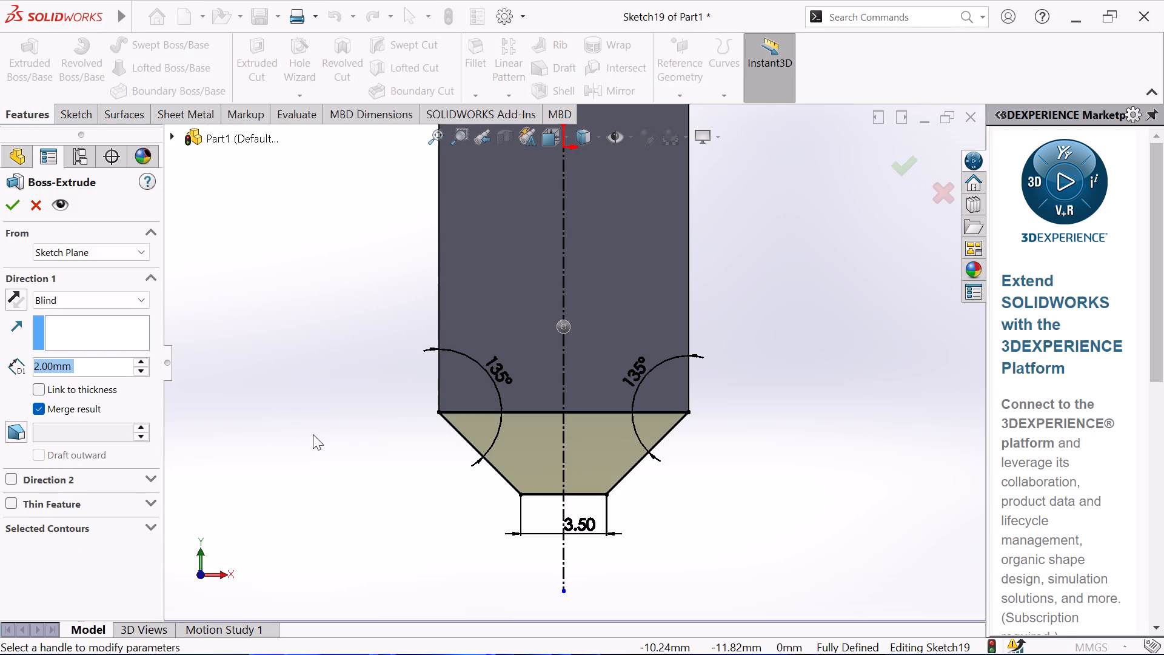
pyautogui.moveTo(313, 434); pyautogui.dragTo(376, 314, button='middle')
pyautogui.click(10, 296)
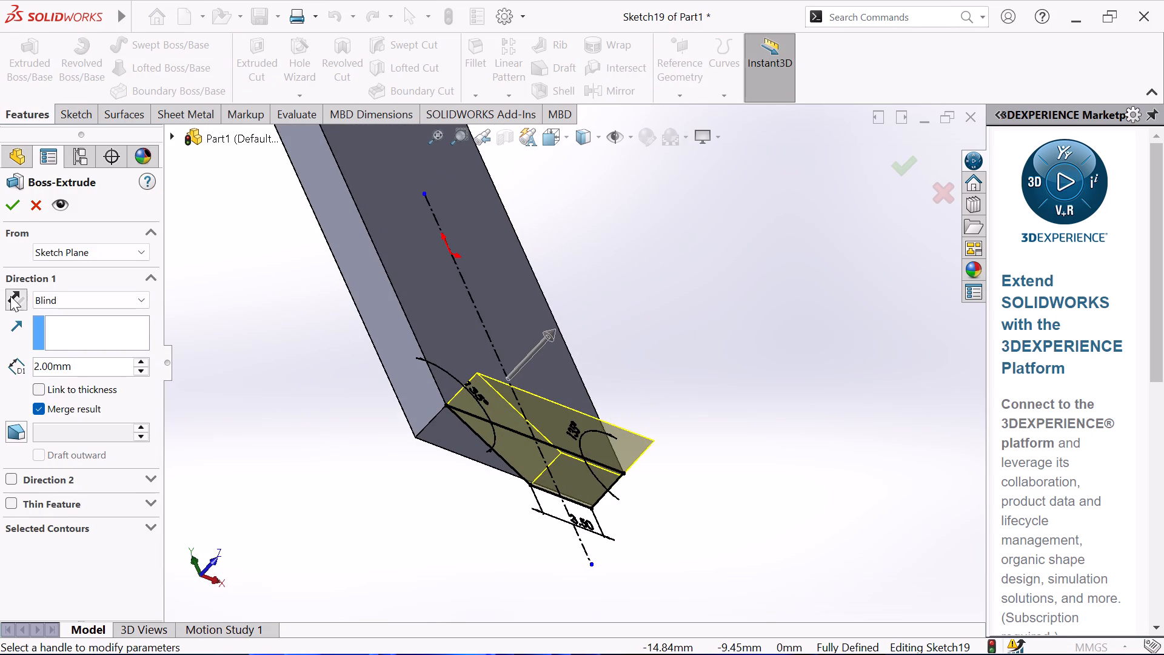
pyautogui.moveTo(193, 365); pyautogui.dragTo(247, 282, button='middle')
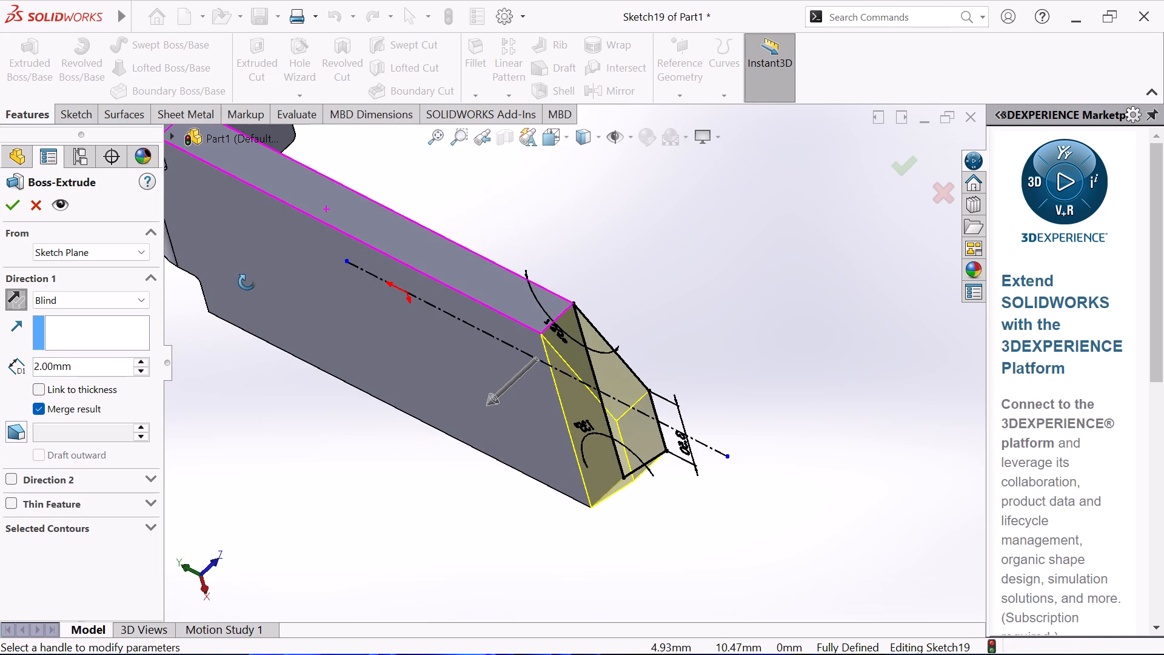
pyautogui.moveTo(247, 282); pyautogui.dragTo(247, 293, button='middle')
pyautogui.moveTo(232, 322); pyautogui.dragTo(226, 330, button='middle')
pyautogui.moveTo(222, 333); pyautogui.dragTo(182, 383, button='middle')
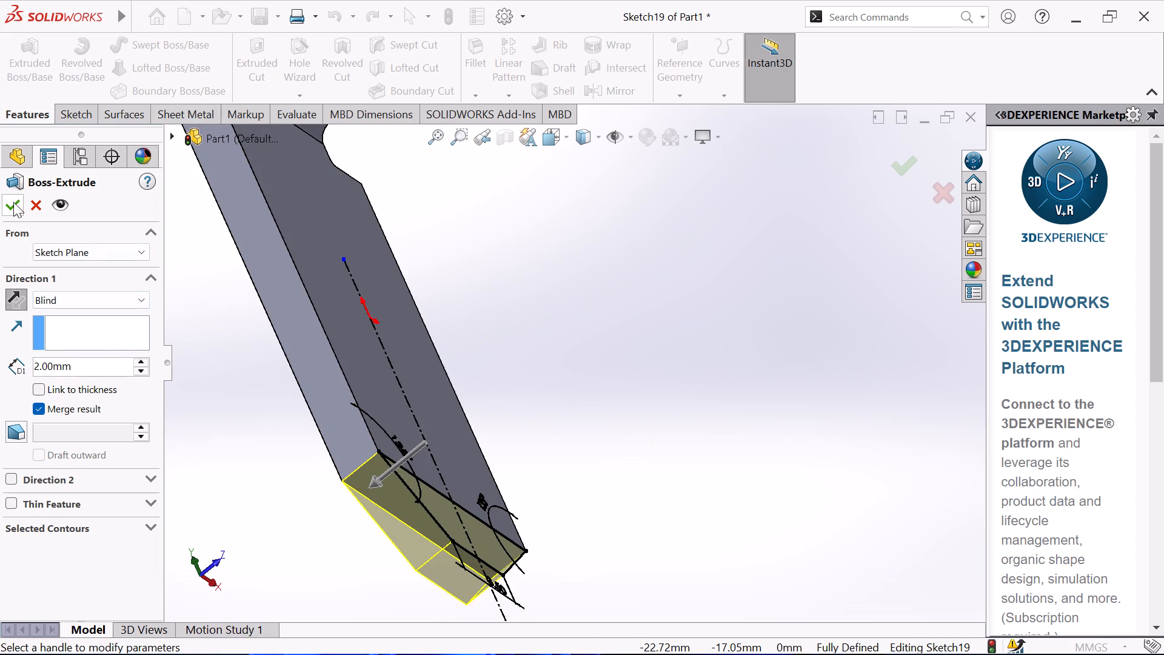
pyautogui.click(13, 202)
# Start a new sketch on the plate's large flat face at the tapered end, viewed normal to the face.
pyautogui.scroll(2, 281, 486)
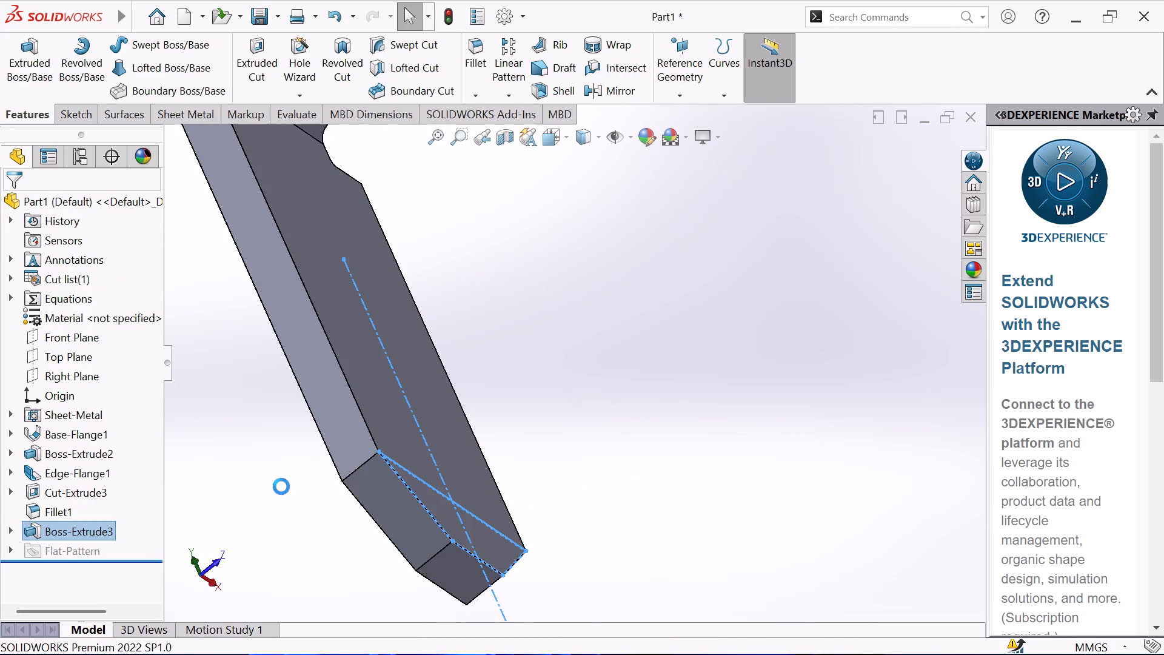
pyautogui.scroll(1, 281, 486)
pyautogui.click(281, 480)
pyautogui.moveTo(595, 410); pyautogui.dragTo(515, 442, button='middle')
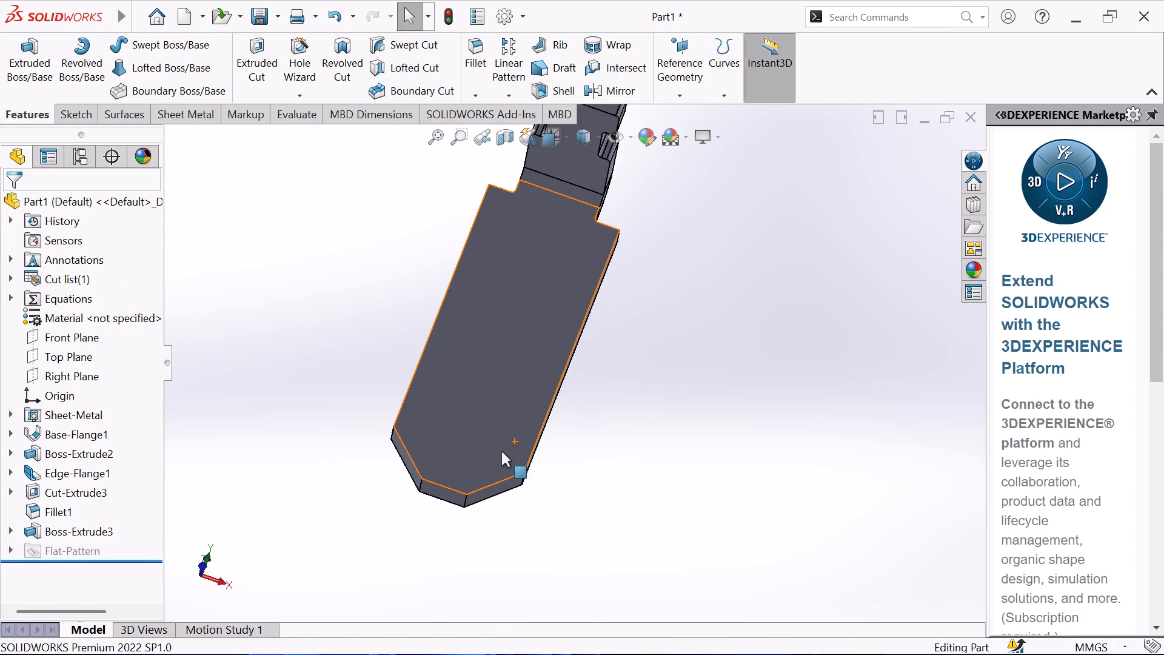
pyautogui.click(481, 468)
pyautogui.click(537, 426)
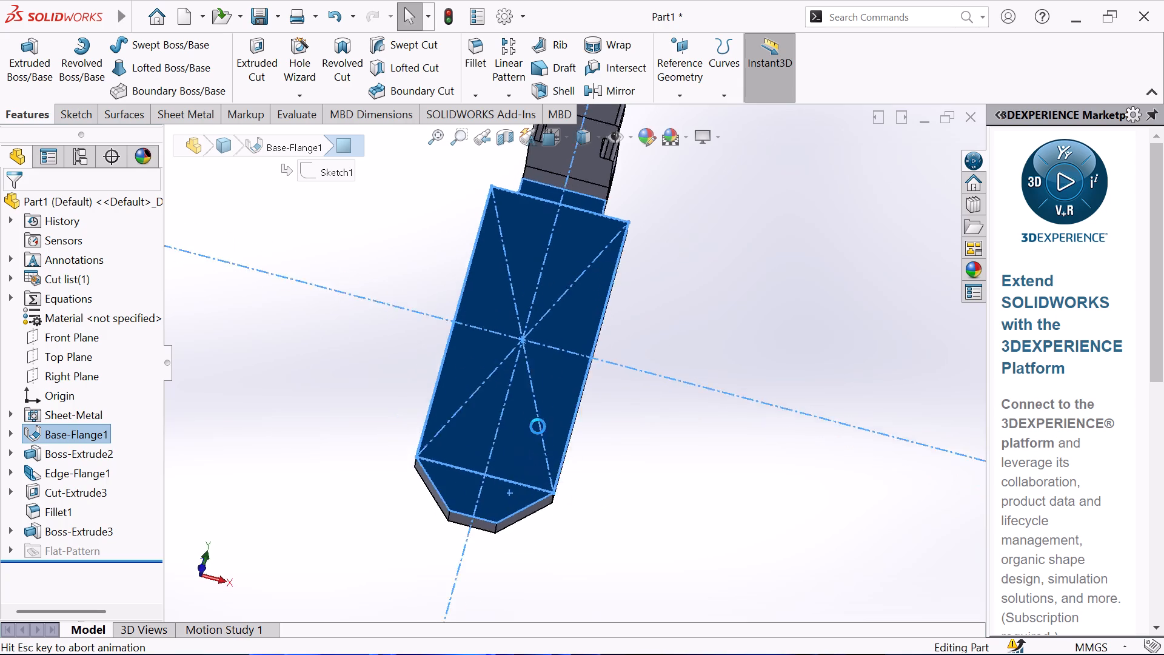
pyautogui.click(423, 429)
# Sketch a vertical centerline about 9.8 mm long, aligned with the origin and running from inside the plate past the tapered end.
pyautogui.scroll(-3, 629, 558)
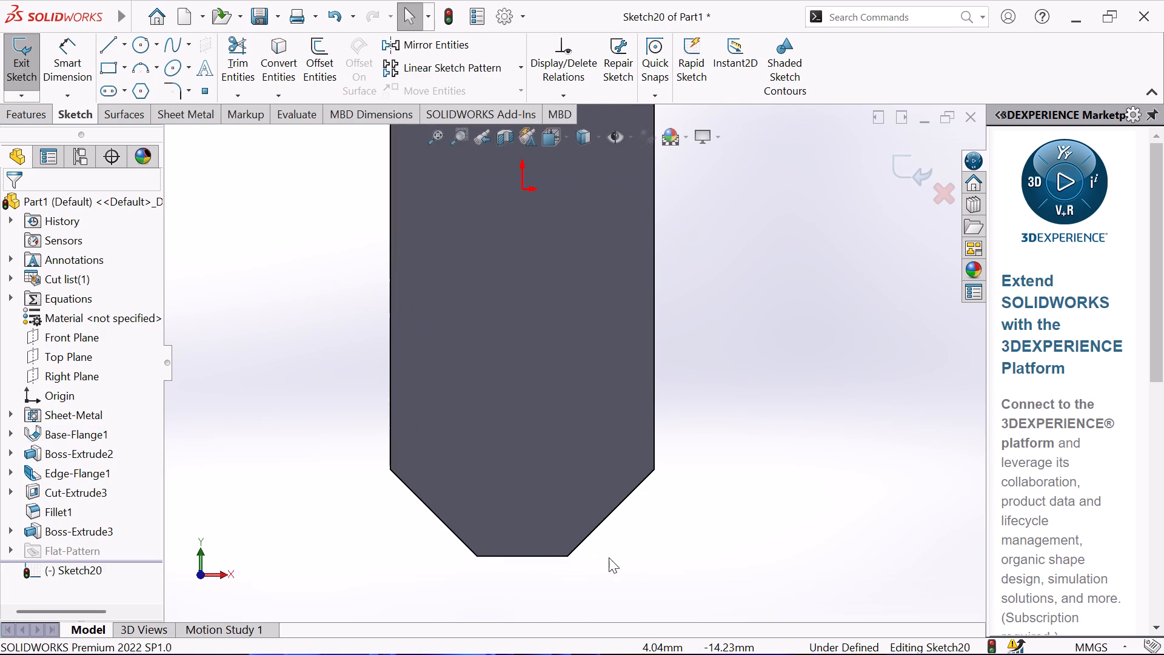
pyautogui.scroll(-2, 598, 557)
pyautogui.scroll(2, 503, 567)
pyautogui.scroll(-1, 500, 541)
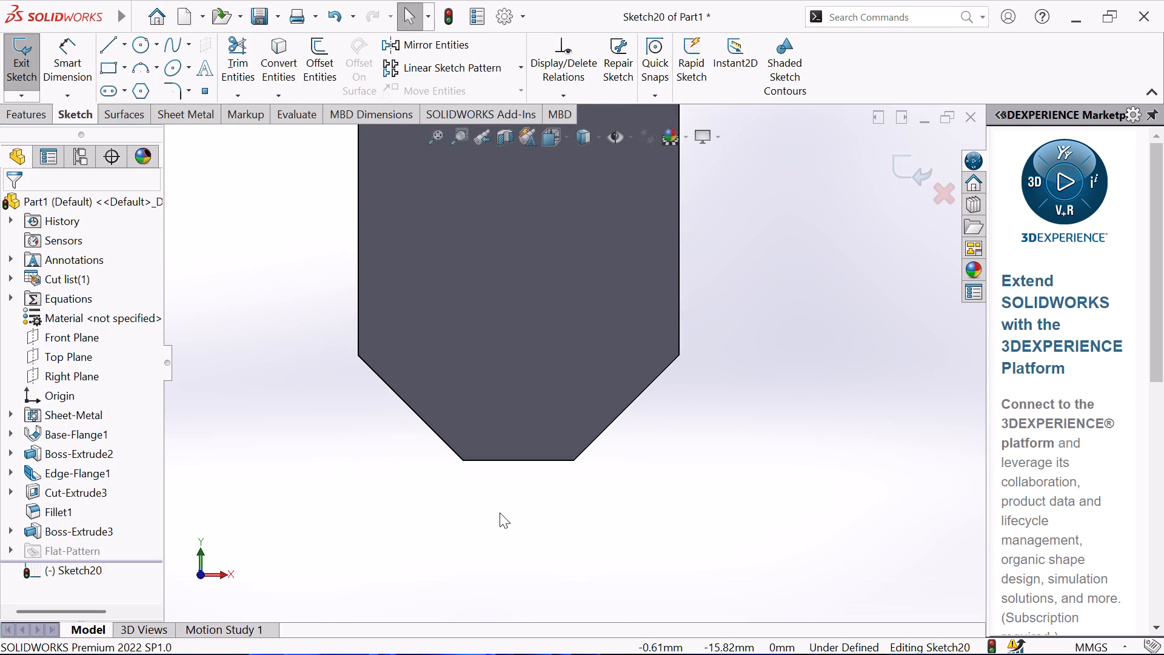
pyautogui.click(123, 64)
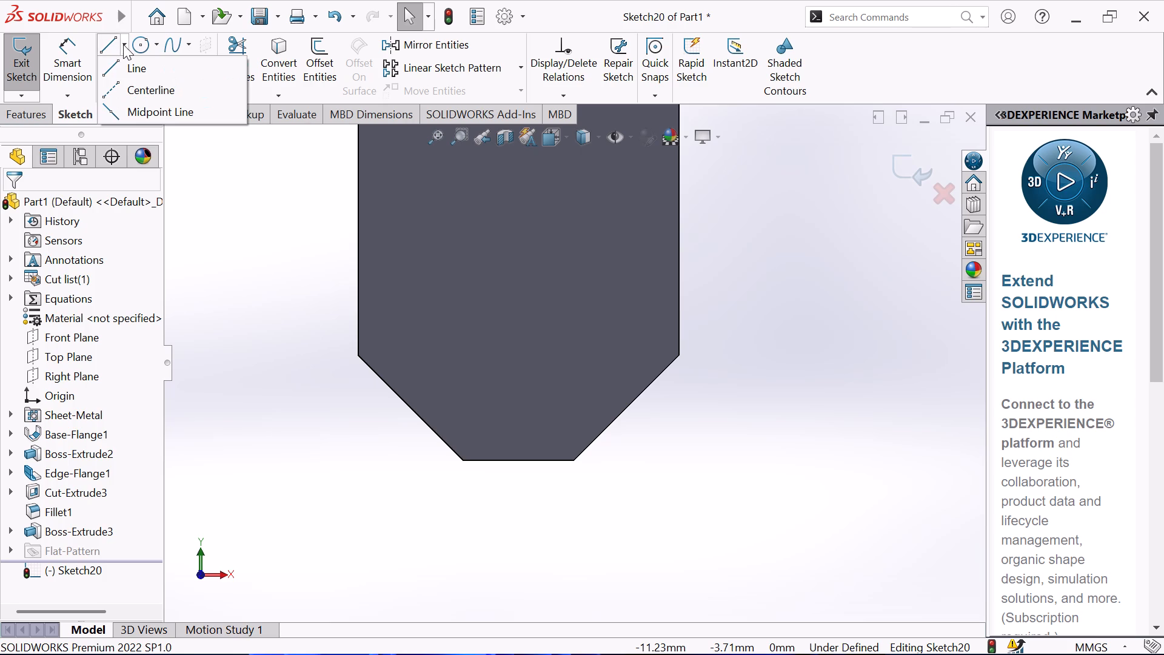
pyautogui.click(124, 42)
pyautogui.click(124, 47)
pyautogui.click(113, 80)
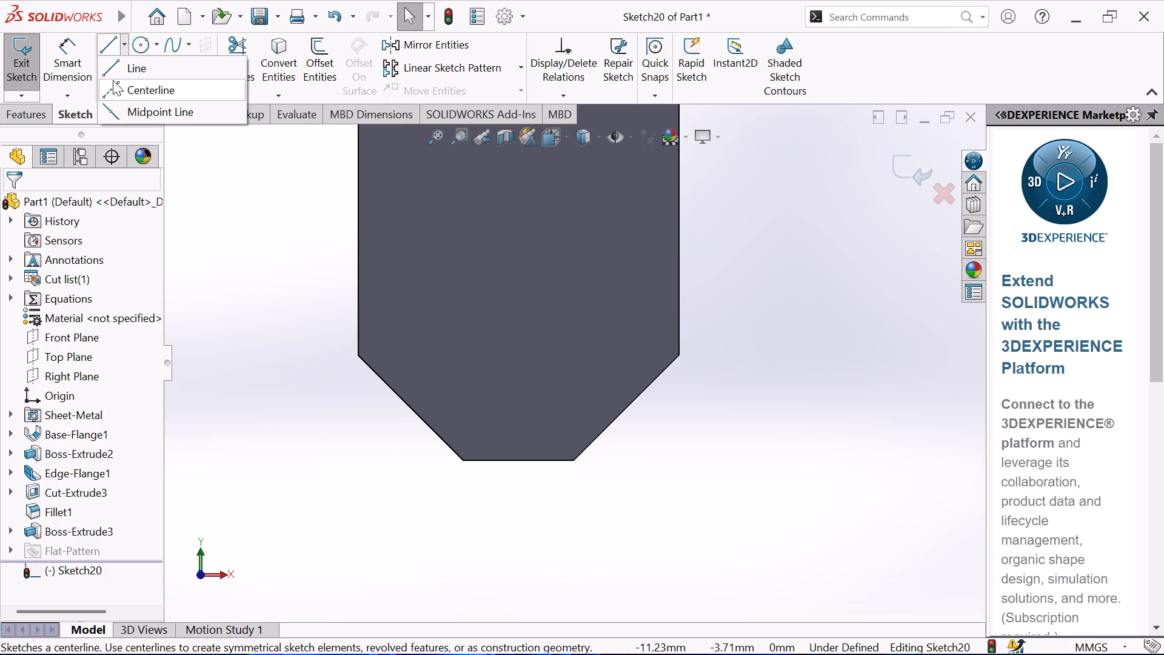
pyautogui.click(519, 291)
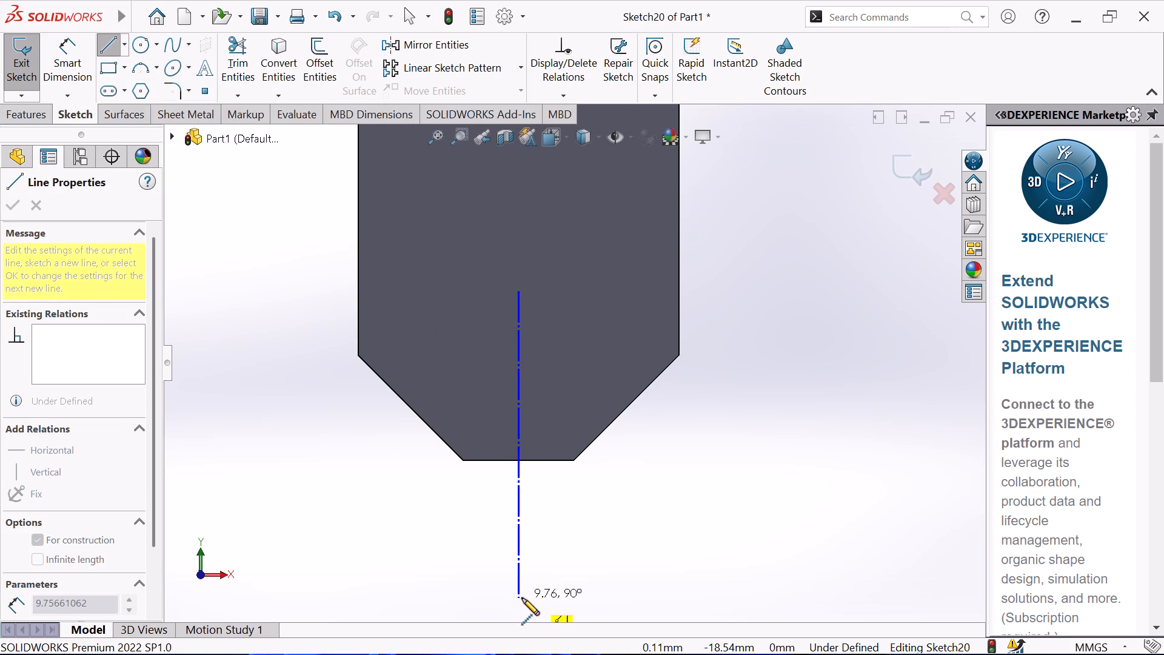
pyautogui.click(522, 598)
pyautogui.rightClick(610, 539)
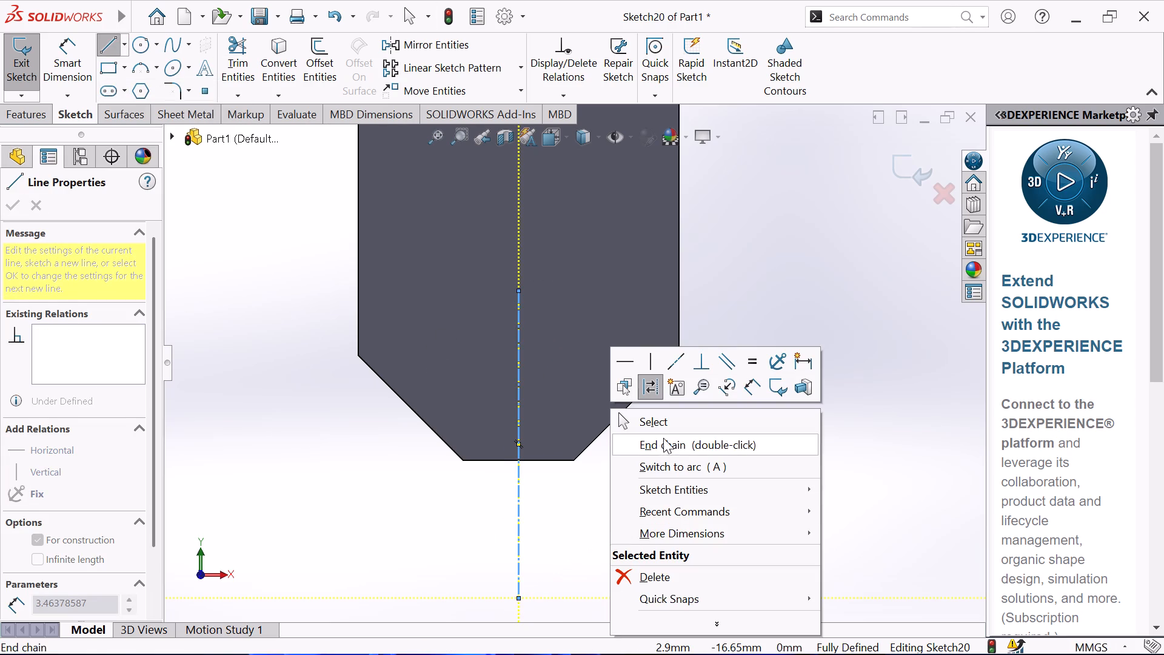
pyautogui.click(668, 423)
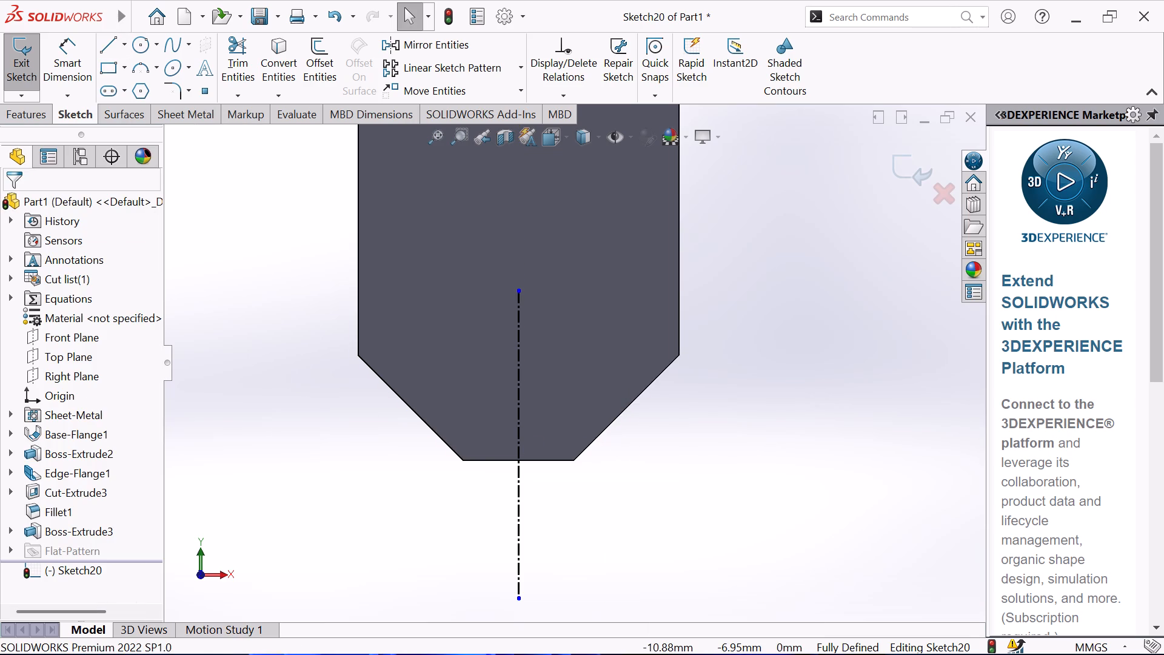
# Sketch a corner rectangle about 2.3 mm wide and 0.8 mm high, extending outward from the tapered end's short edge across the centerline.
pyautogui.click(124, 72)
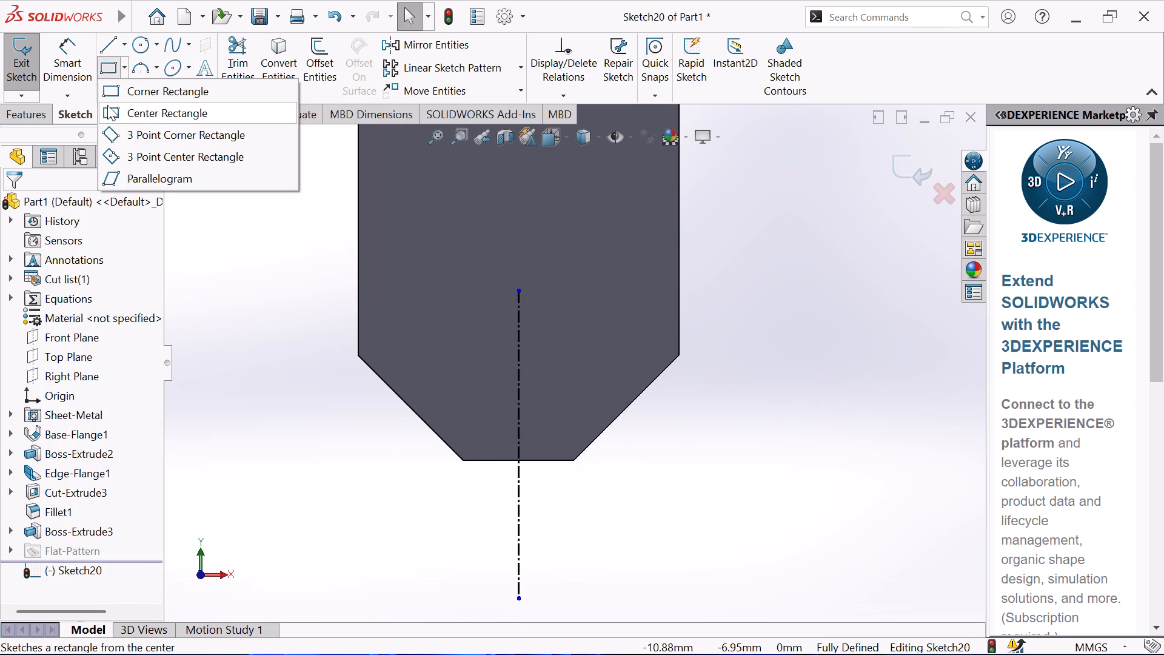
pyautogui.click(107, 90)
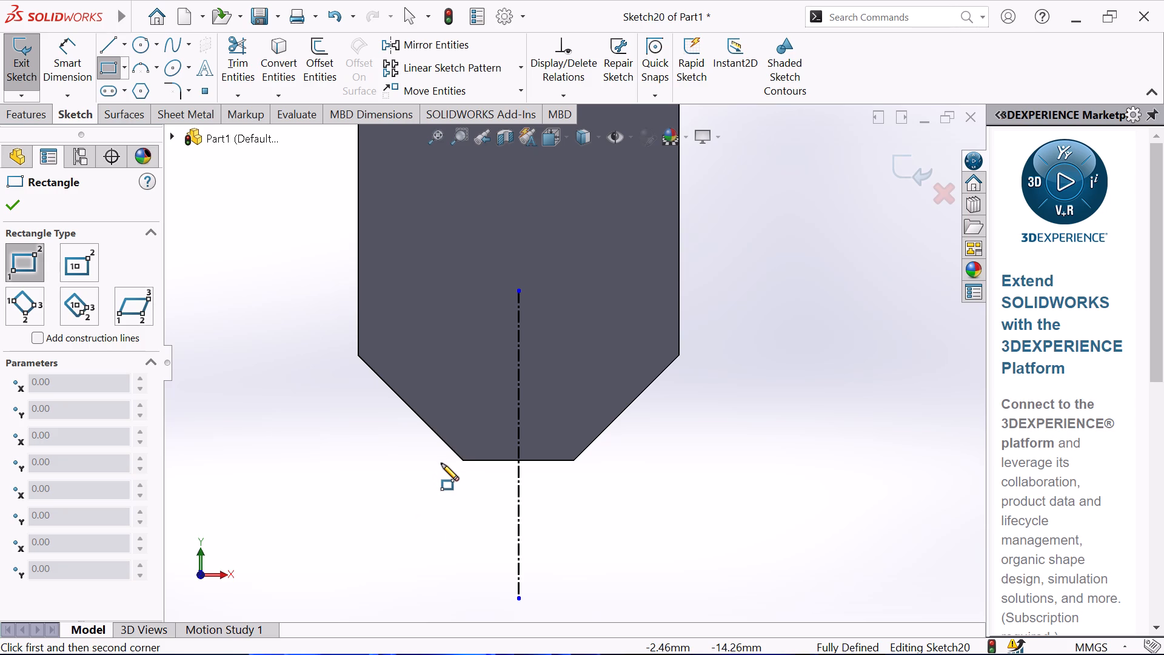
pyautogui.click(481, 458)
pyautogui.click(555, 485)
pyautogui.rightClick(671, 491)
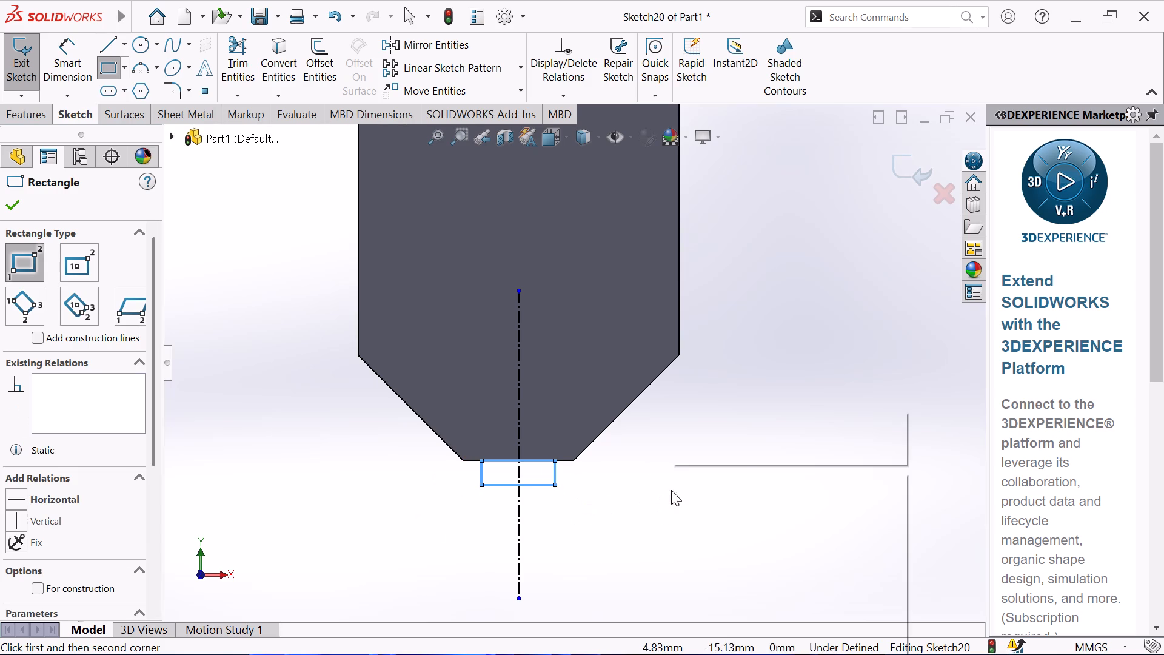
pyautogui.click(710, 485)
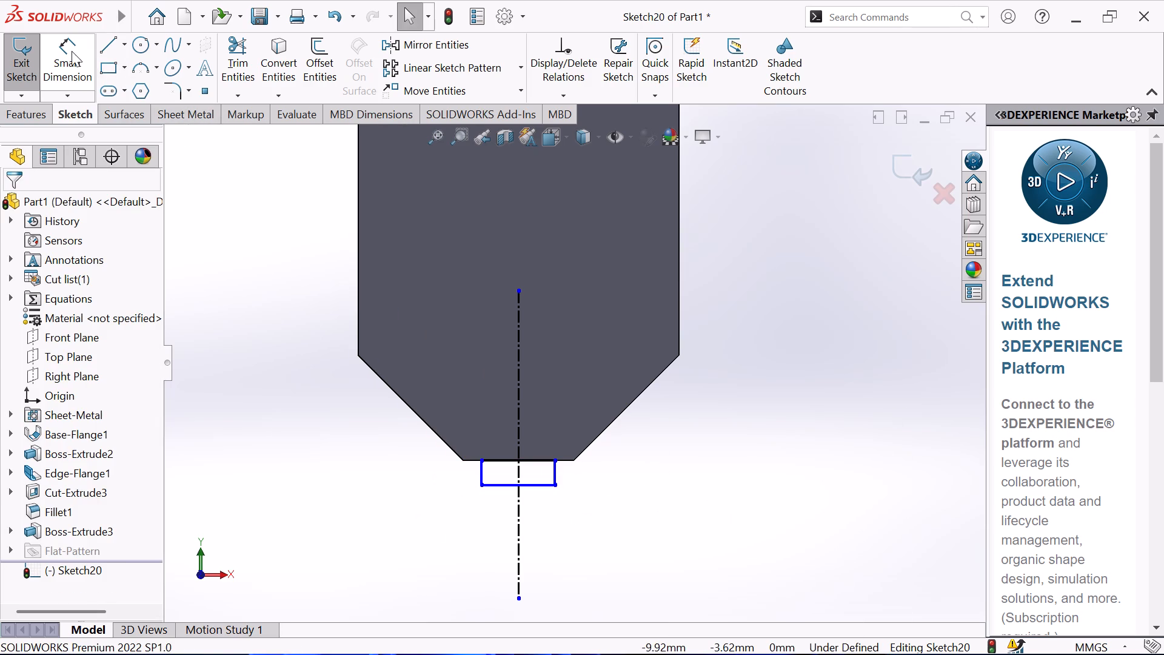
# Dimension the rectangle's outer horizontal line and set its width to 5.85 mm.
pyautogui.click(72, 51)
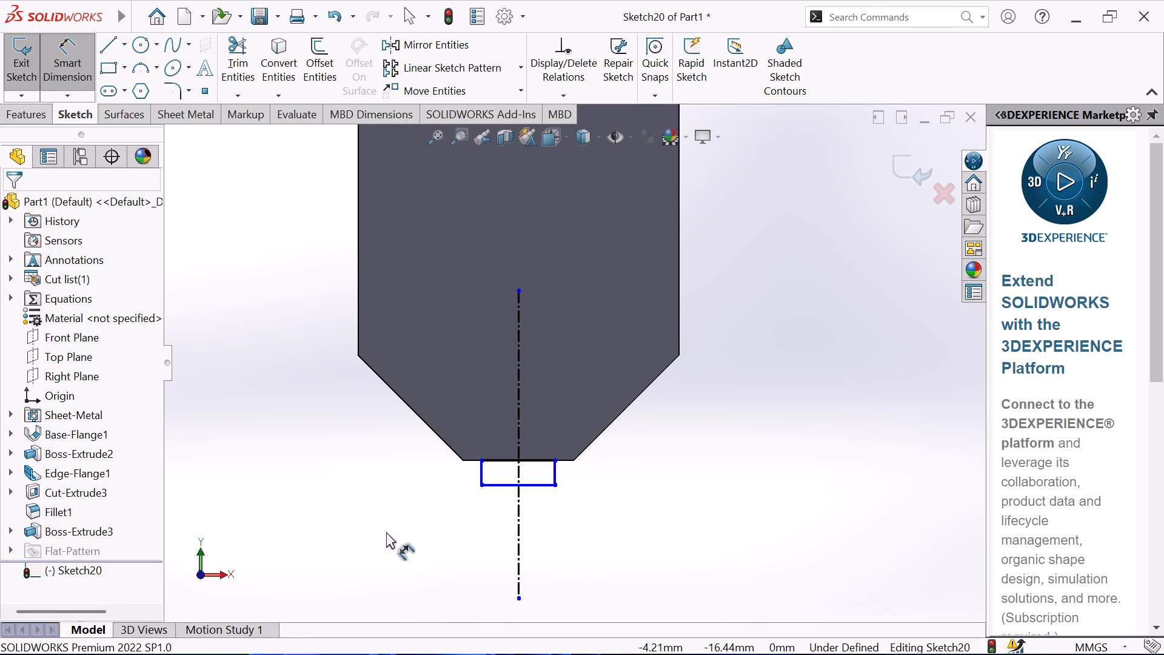
pyautogui.click(529, 486)
pyautogui.click(527, 542)
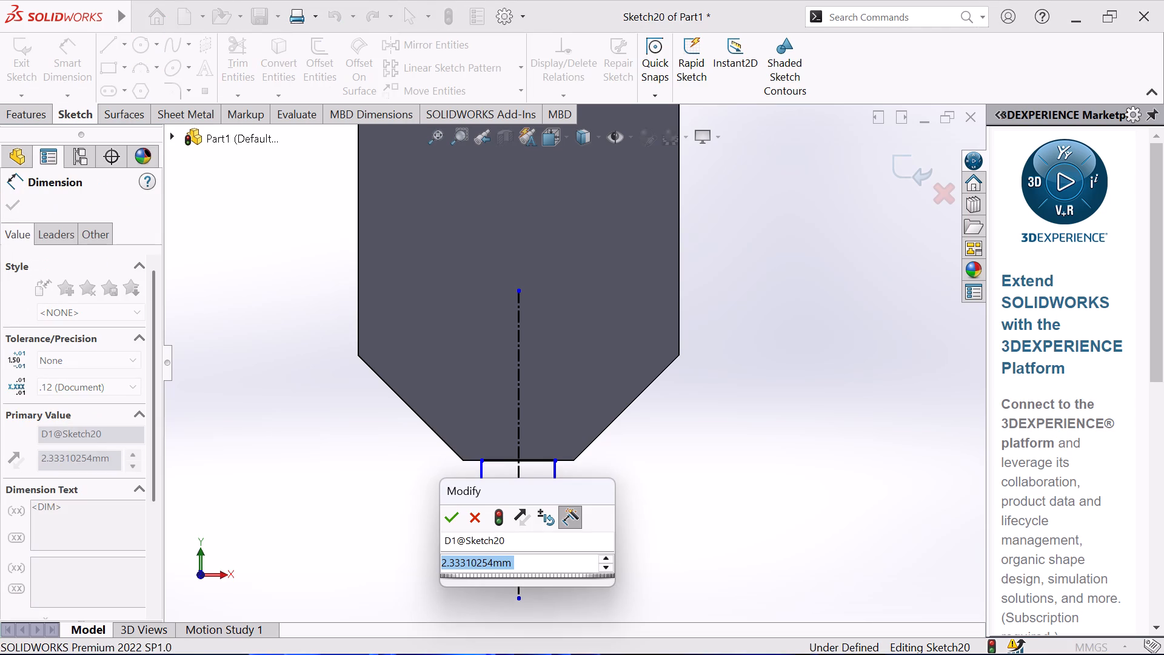
pyautogui.press('5')
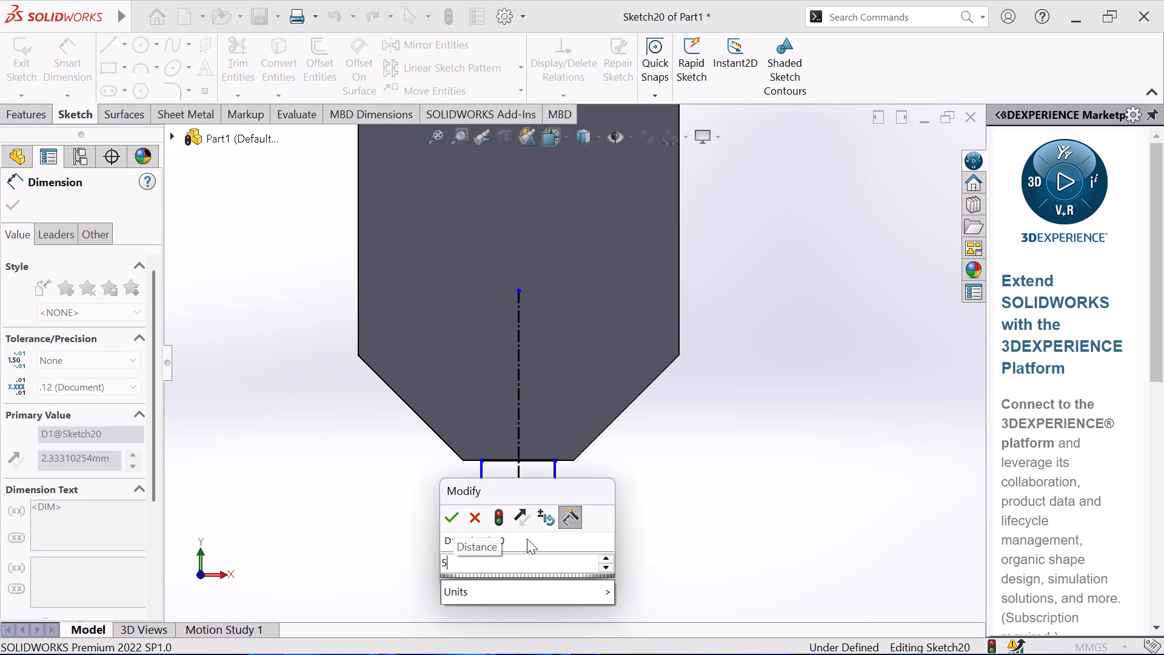
pyautogui.press('.')
pyautogui.write('85')
pyautogui.press('Return')
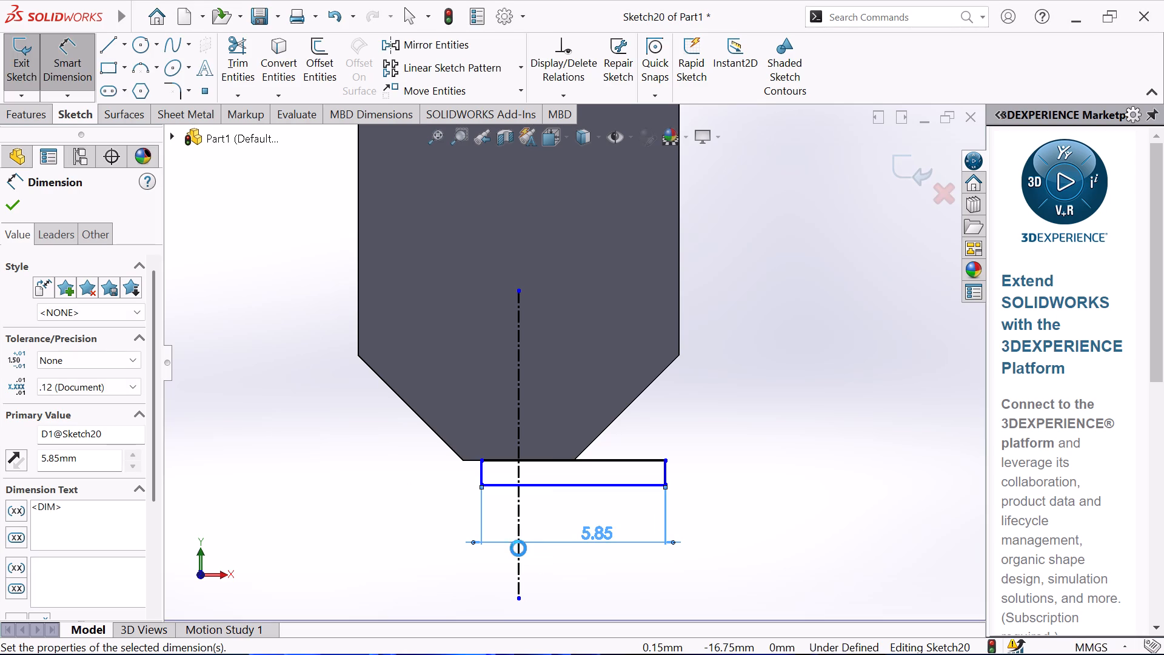
pyautogui.rightClick(378, 502)
pyautogui.click(438, 534)
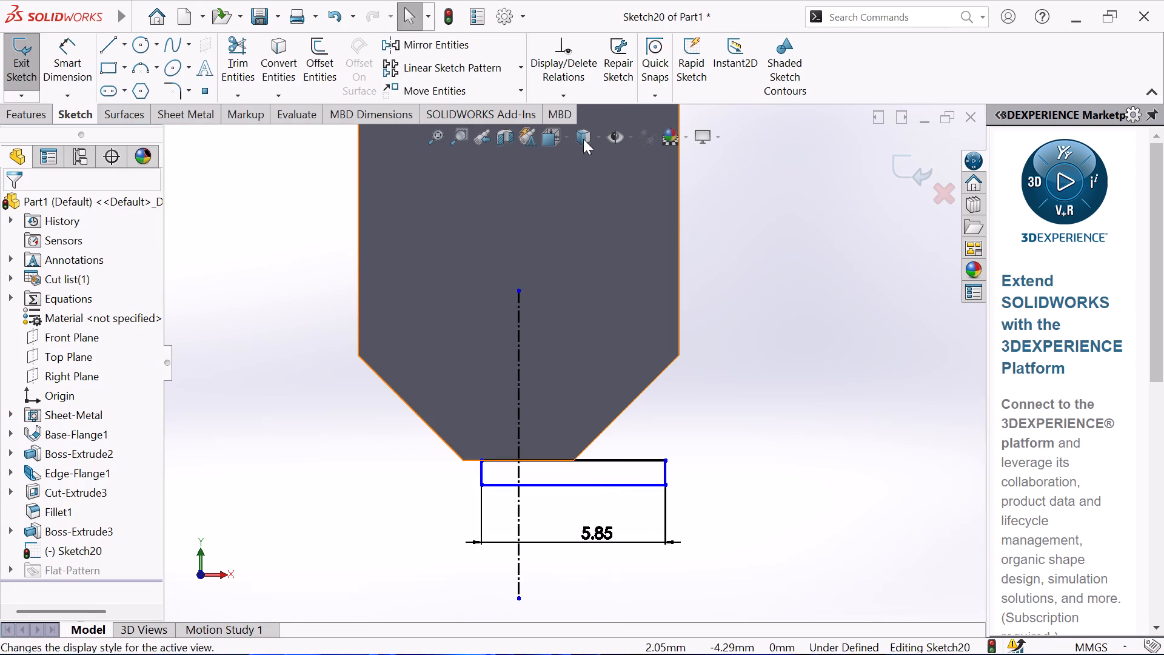
# Add a symmetric relation between the rectangle's two outer corner points about the vertical centerline.
pyautogui.click(580, 98)
pyautogui.click(589, 133)
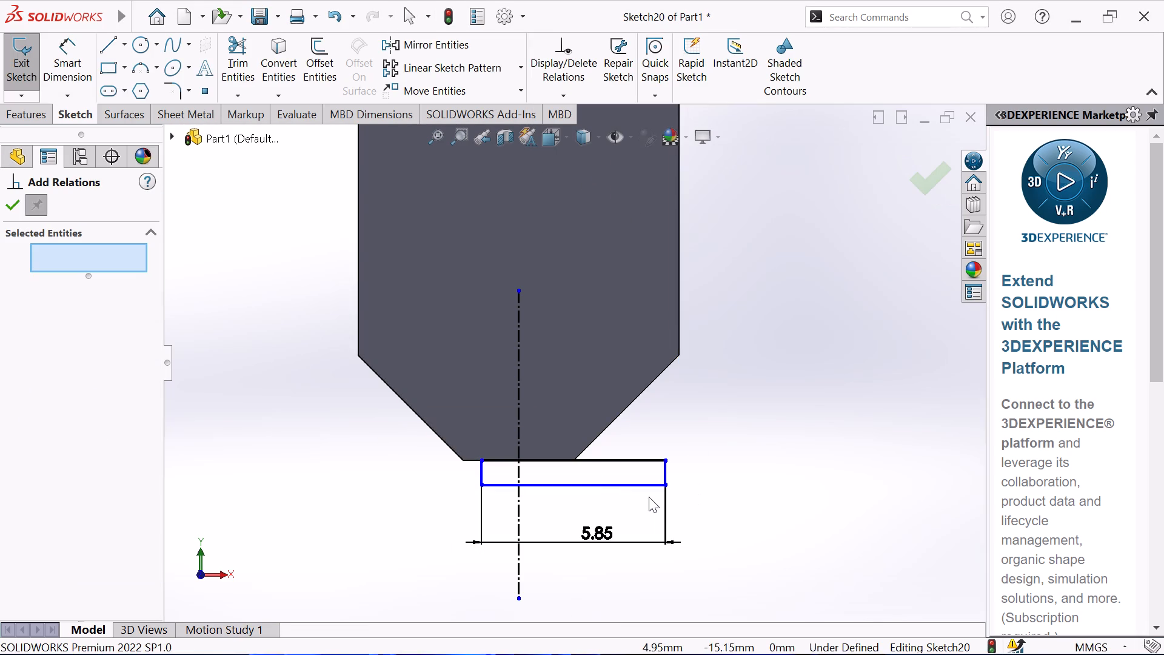
pyautogui.click(666, 488)
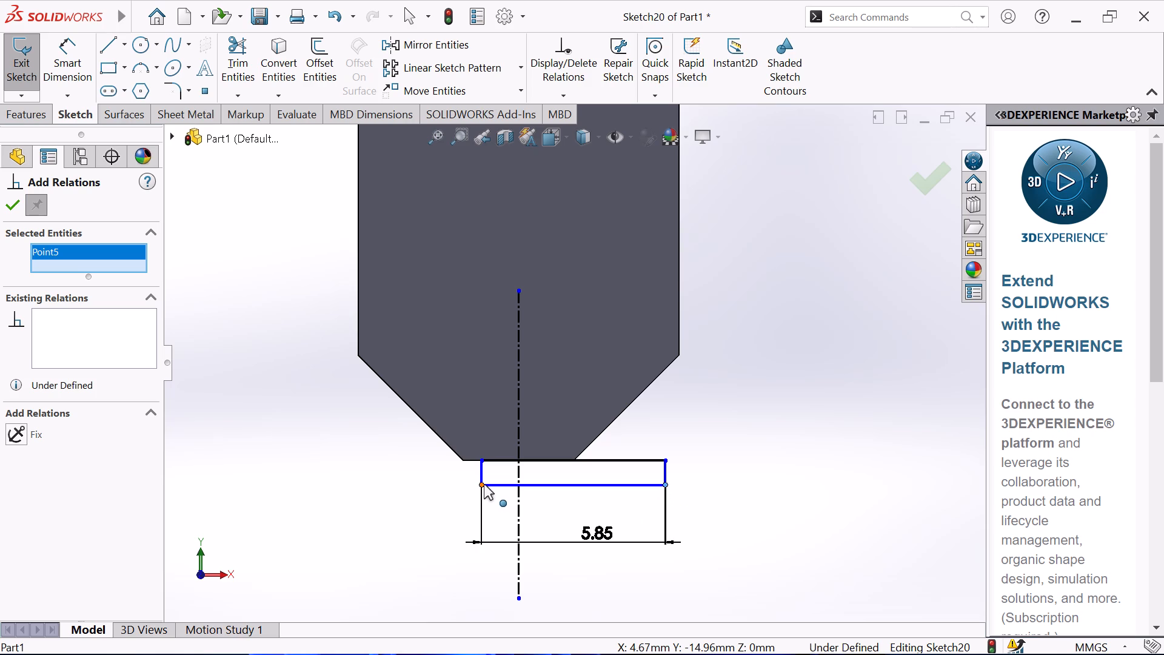
pyautogui.click(484, 484)
pyautogui.click(518, 520)
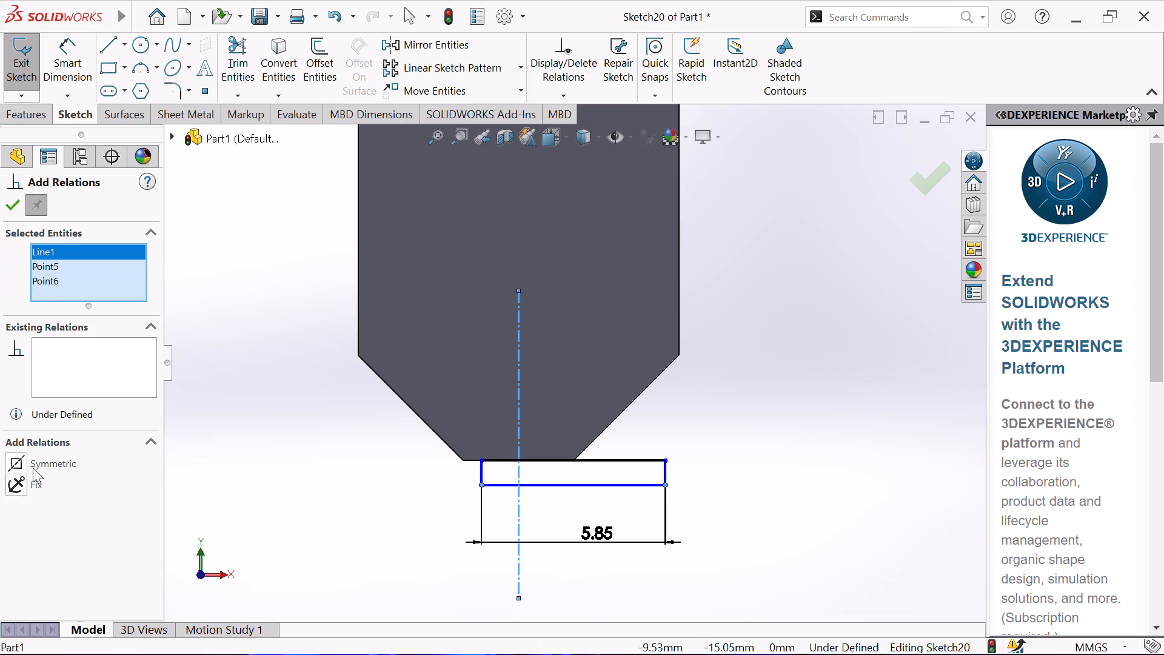
pyautogui.click(19, 466)
pyautogui.click(15, 206)
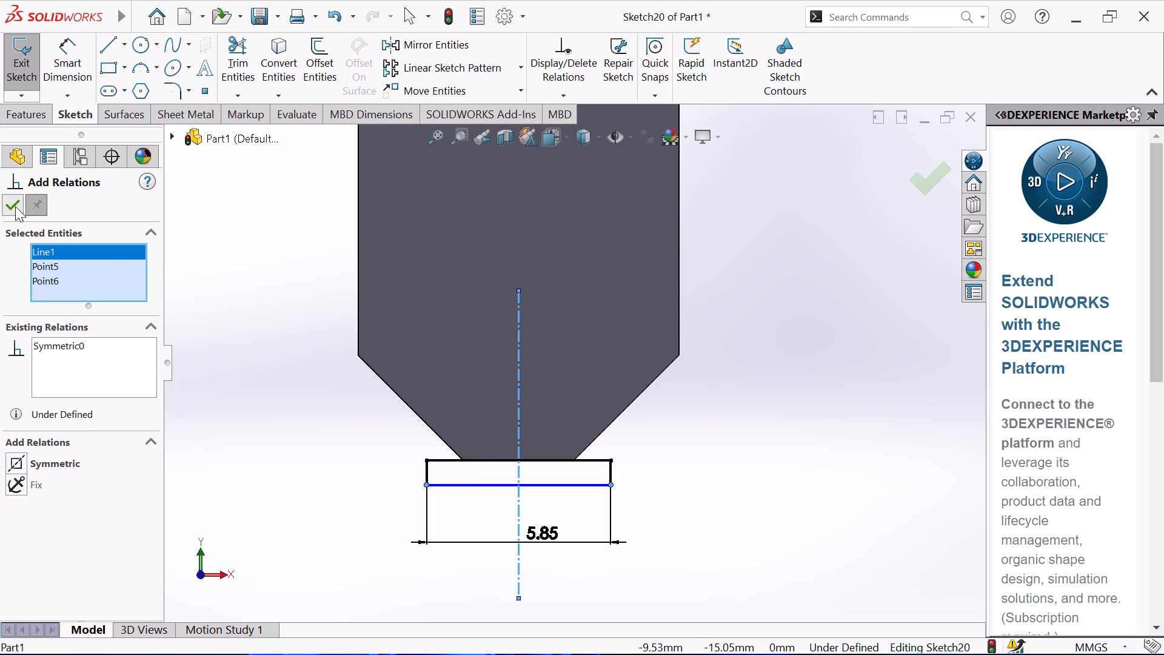
# Dimension the height of the rectangle on its short vertical side.
pyautogui.click(57, 51)
pyautogui.click(426, 469)
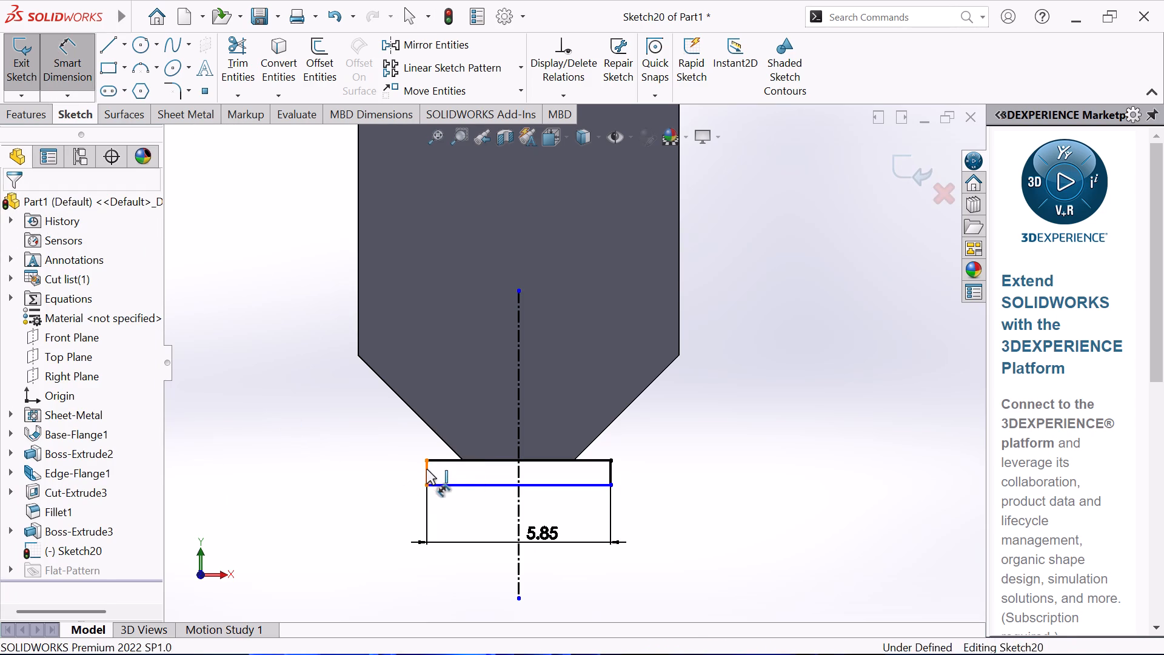
pyautogui.click(345, 474)
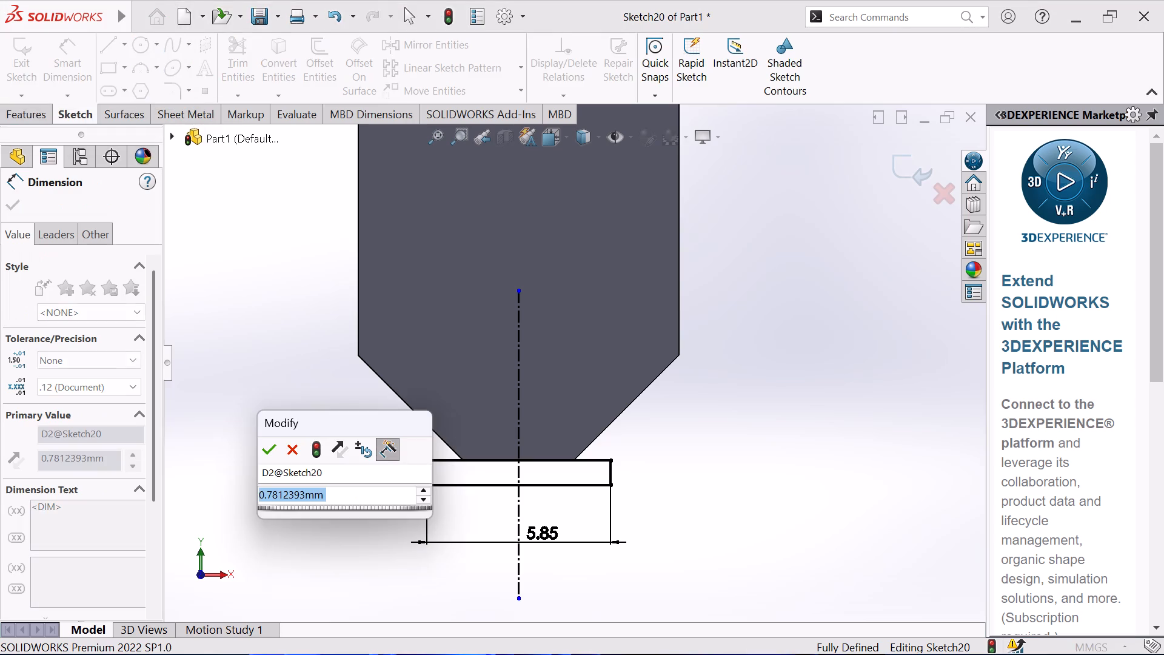
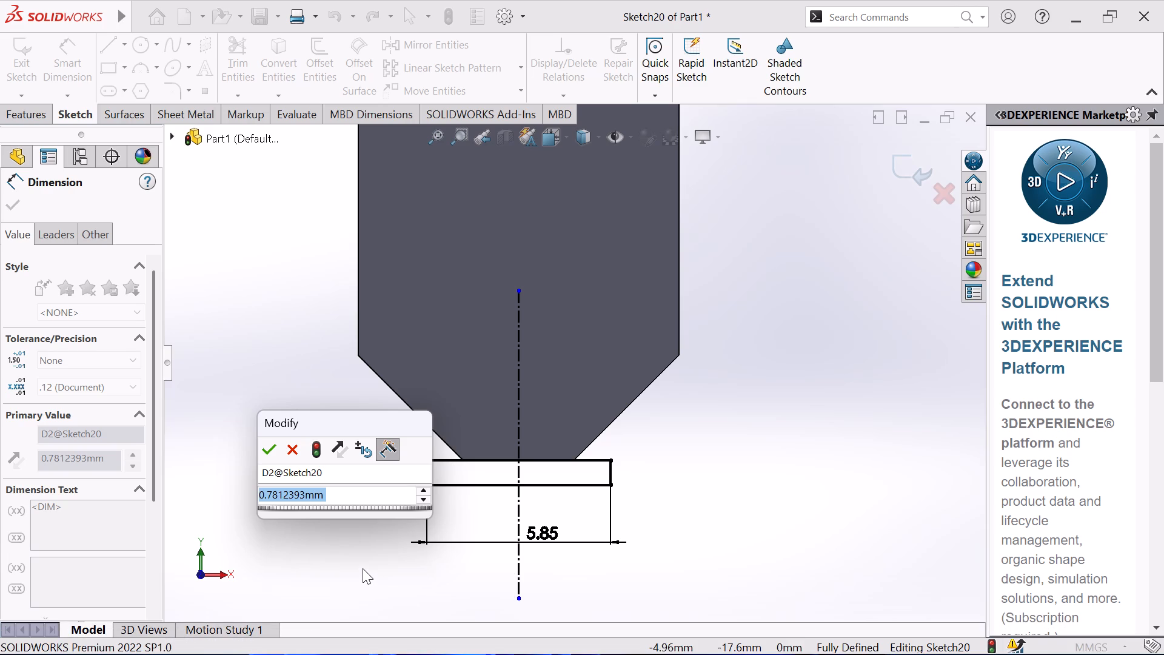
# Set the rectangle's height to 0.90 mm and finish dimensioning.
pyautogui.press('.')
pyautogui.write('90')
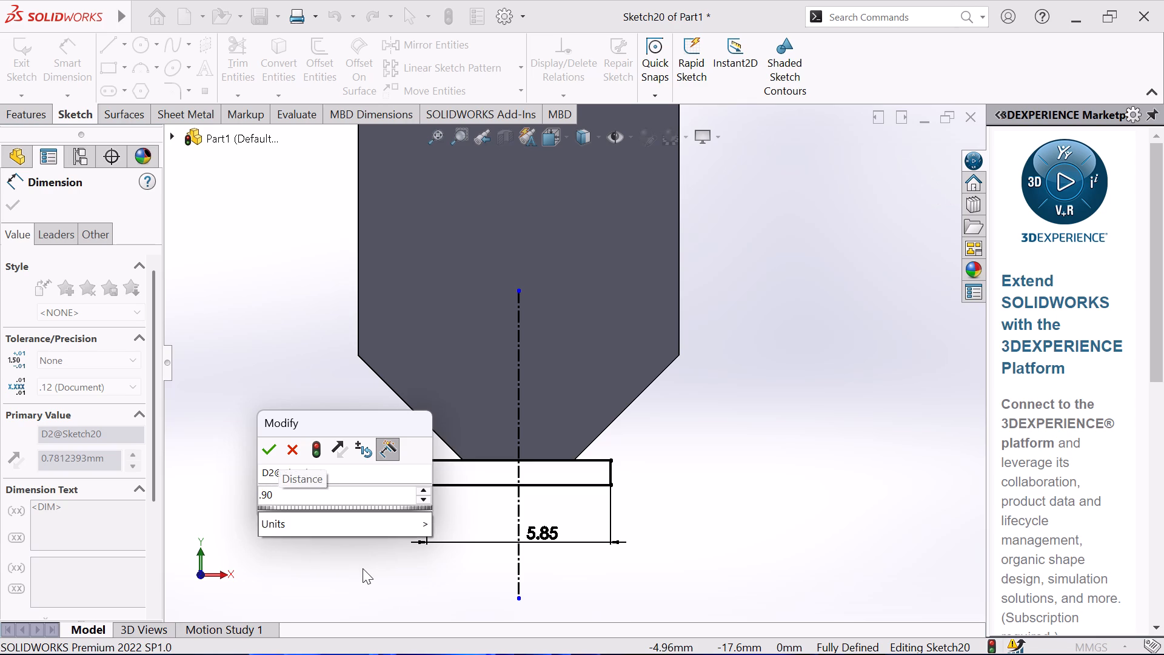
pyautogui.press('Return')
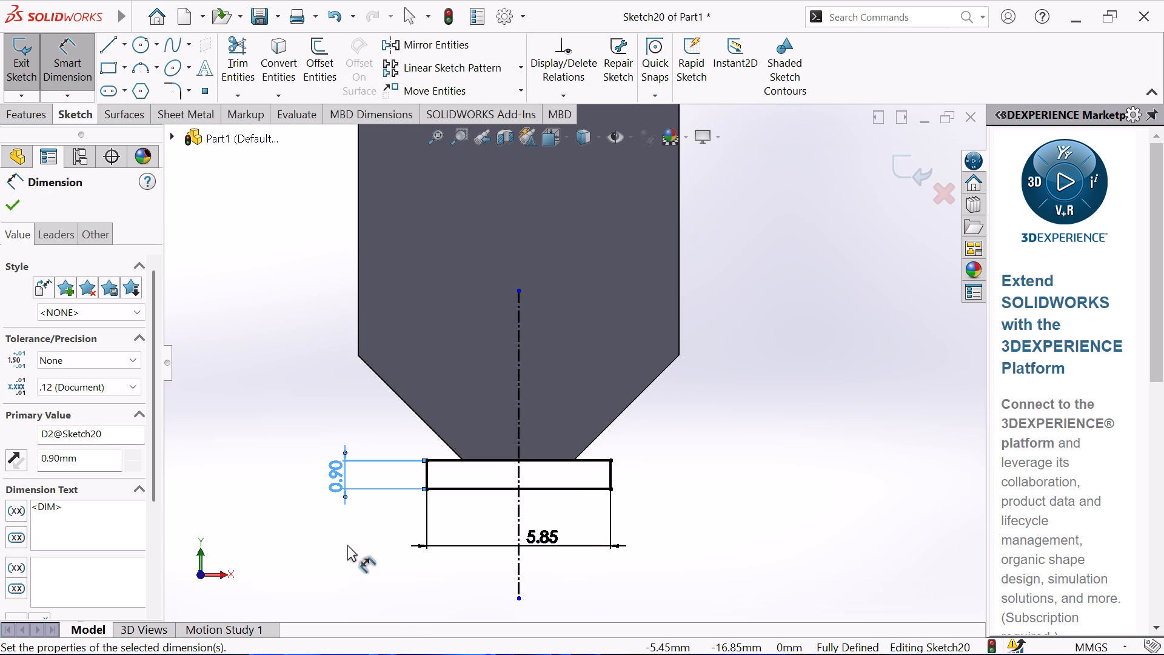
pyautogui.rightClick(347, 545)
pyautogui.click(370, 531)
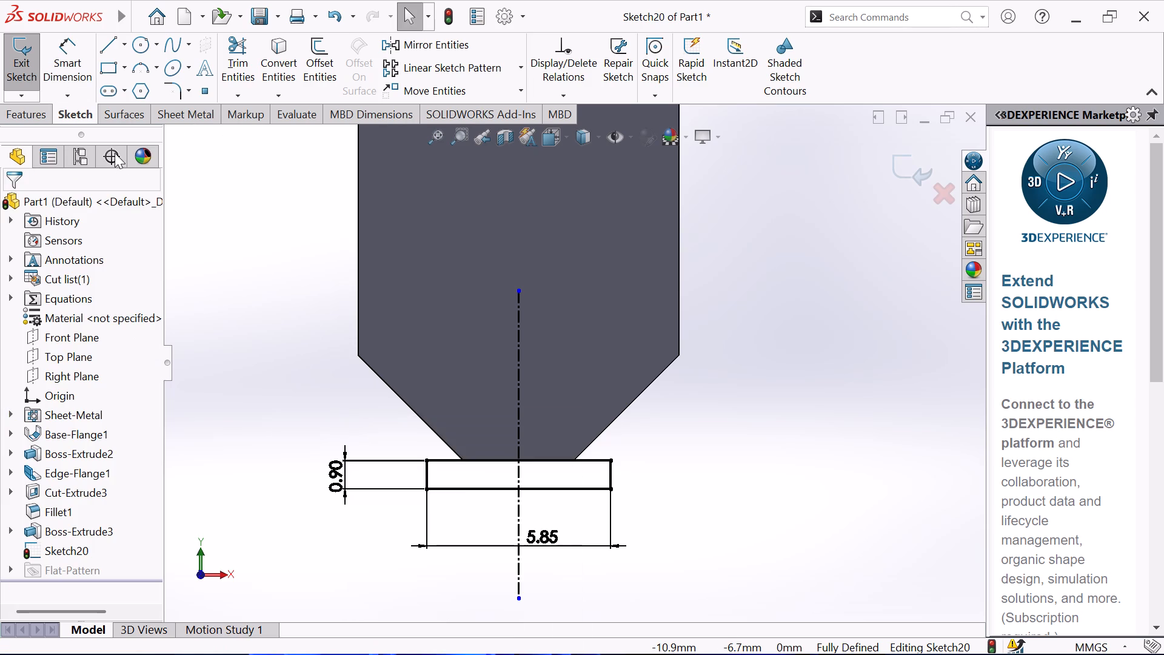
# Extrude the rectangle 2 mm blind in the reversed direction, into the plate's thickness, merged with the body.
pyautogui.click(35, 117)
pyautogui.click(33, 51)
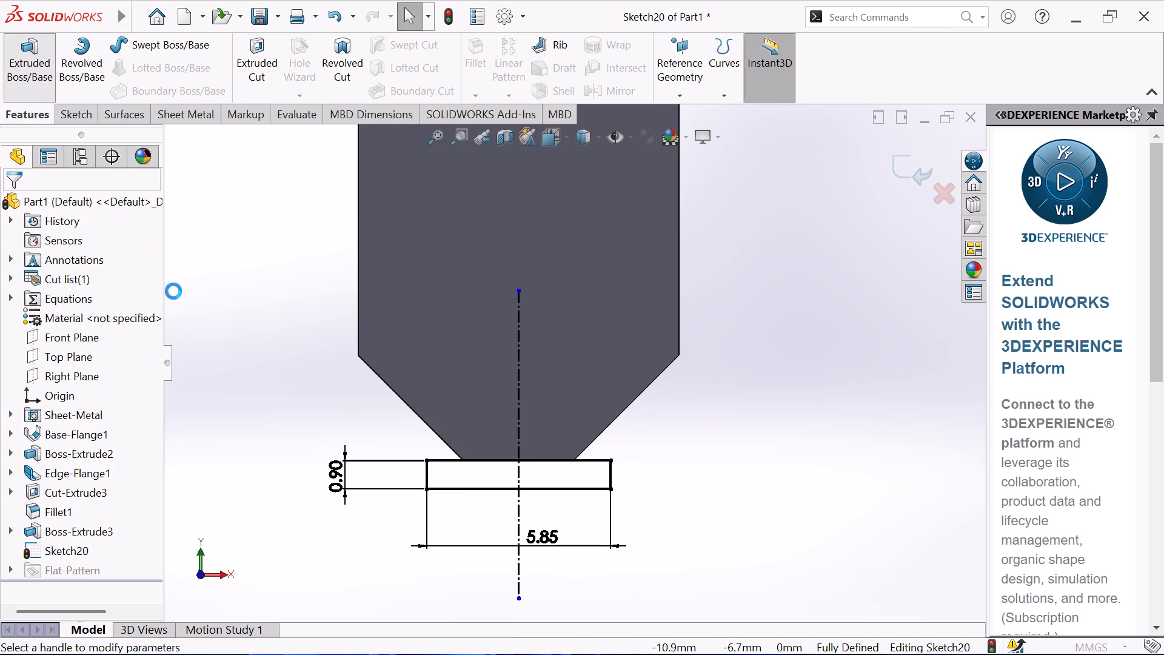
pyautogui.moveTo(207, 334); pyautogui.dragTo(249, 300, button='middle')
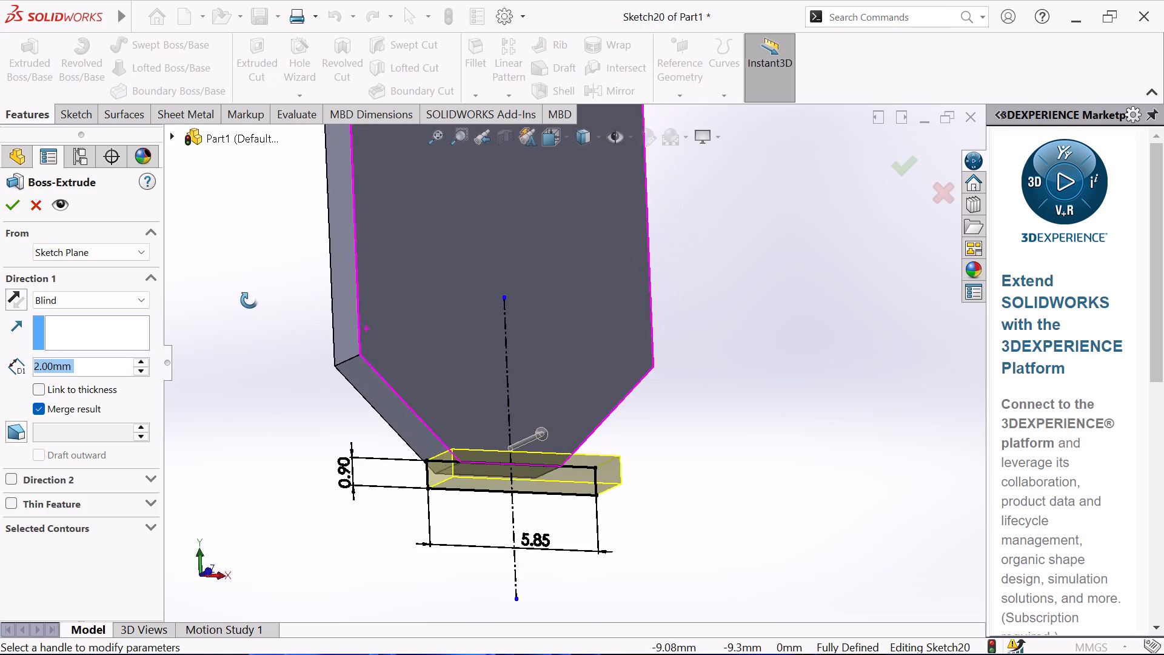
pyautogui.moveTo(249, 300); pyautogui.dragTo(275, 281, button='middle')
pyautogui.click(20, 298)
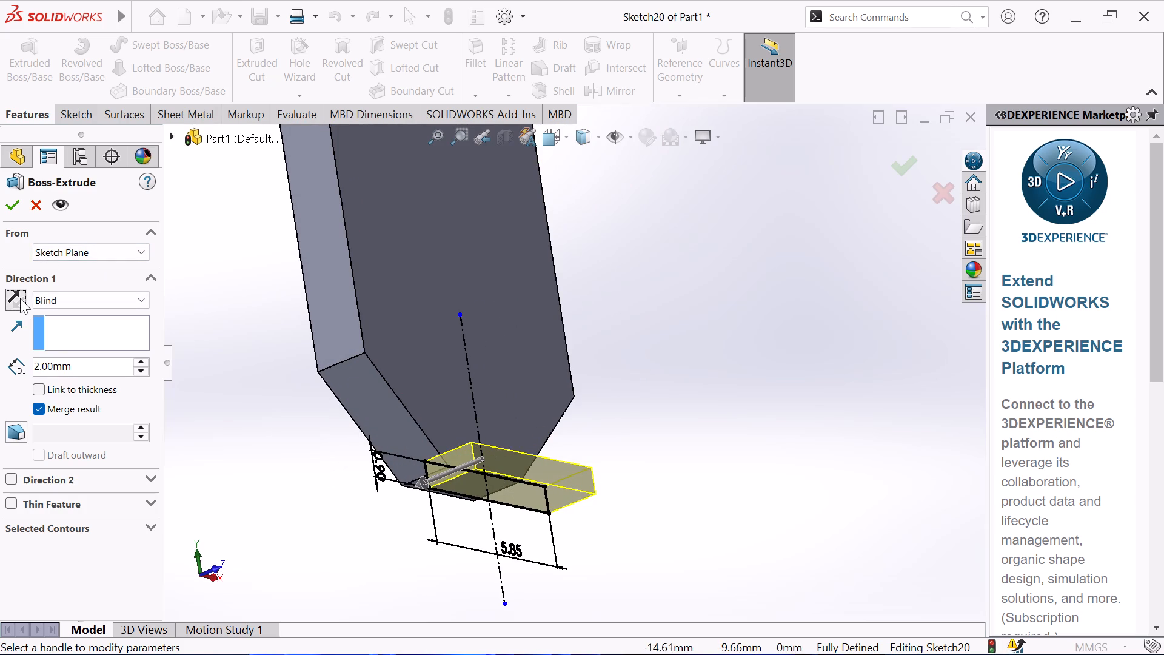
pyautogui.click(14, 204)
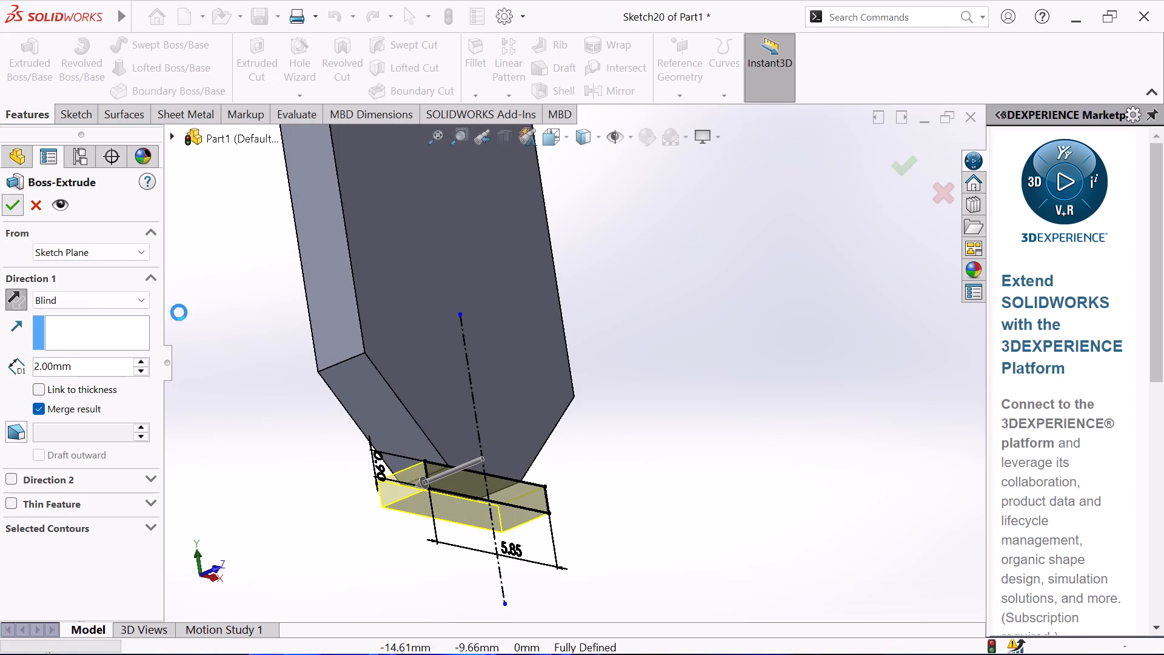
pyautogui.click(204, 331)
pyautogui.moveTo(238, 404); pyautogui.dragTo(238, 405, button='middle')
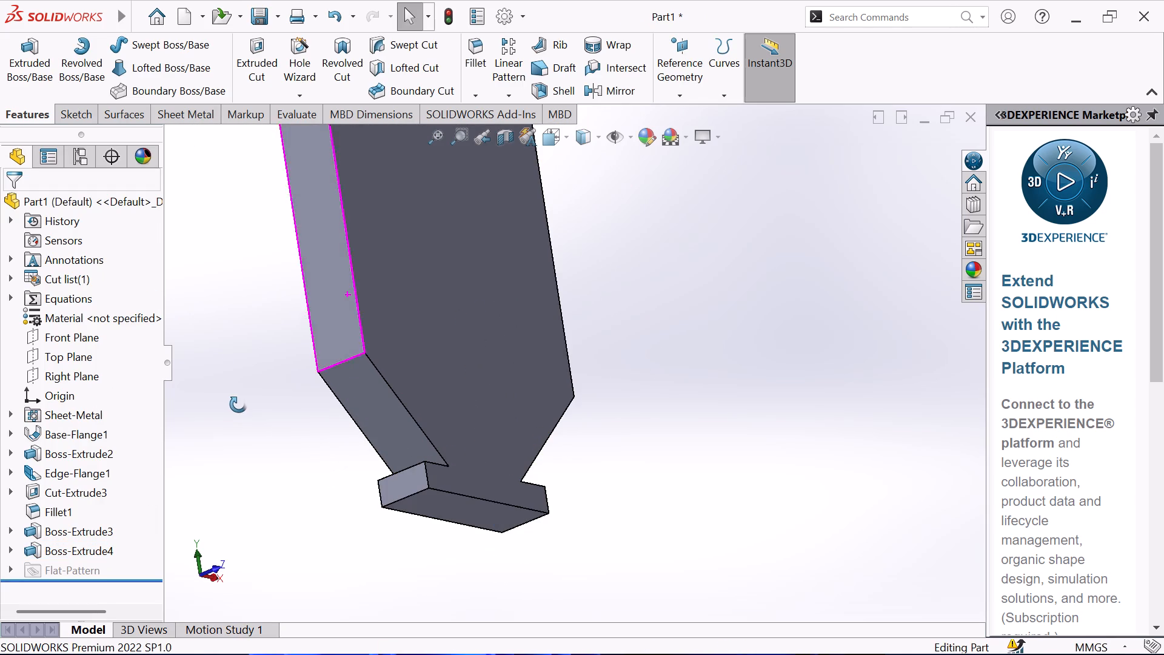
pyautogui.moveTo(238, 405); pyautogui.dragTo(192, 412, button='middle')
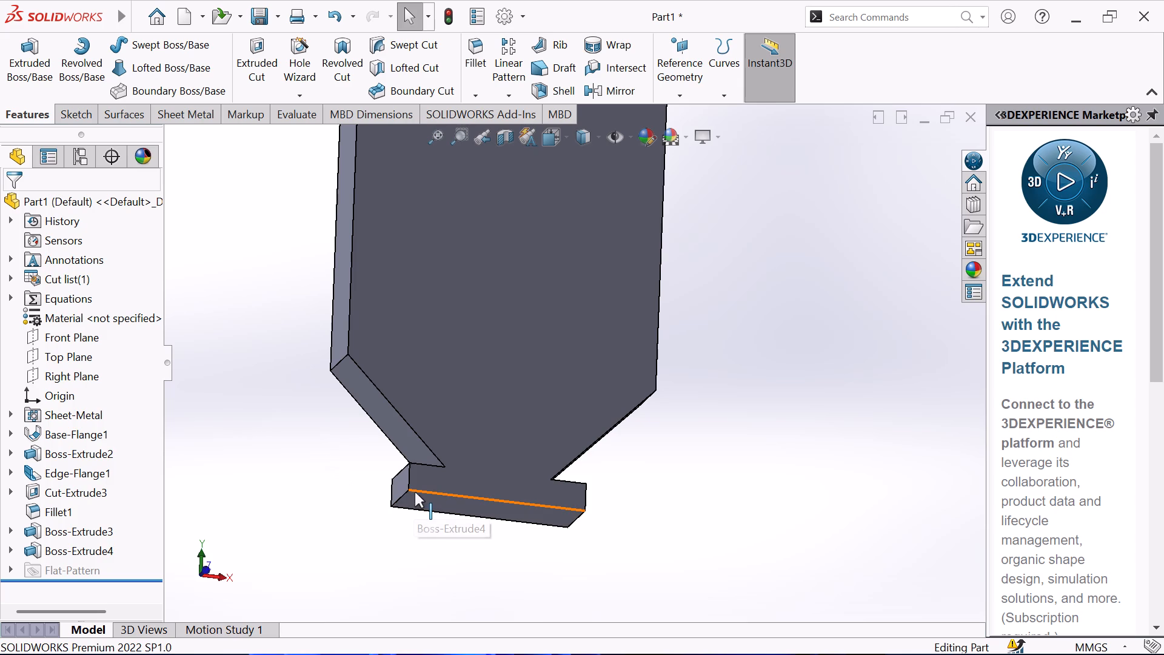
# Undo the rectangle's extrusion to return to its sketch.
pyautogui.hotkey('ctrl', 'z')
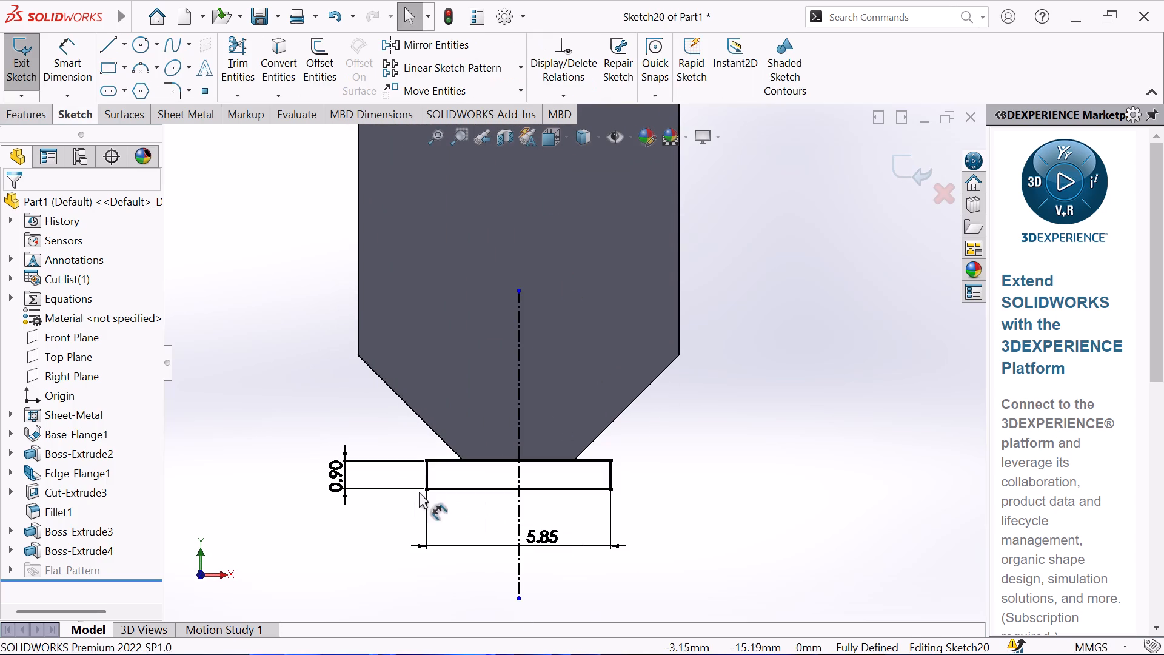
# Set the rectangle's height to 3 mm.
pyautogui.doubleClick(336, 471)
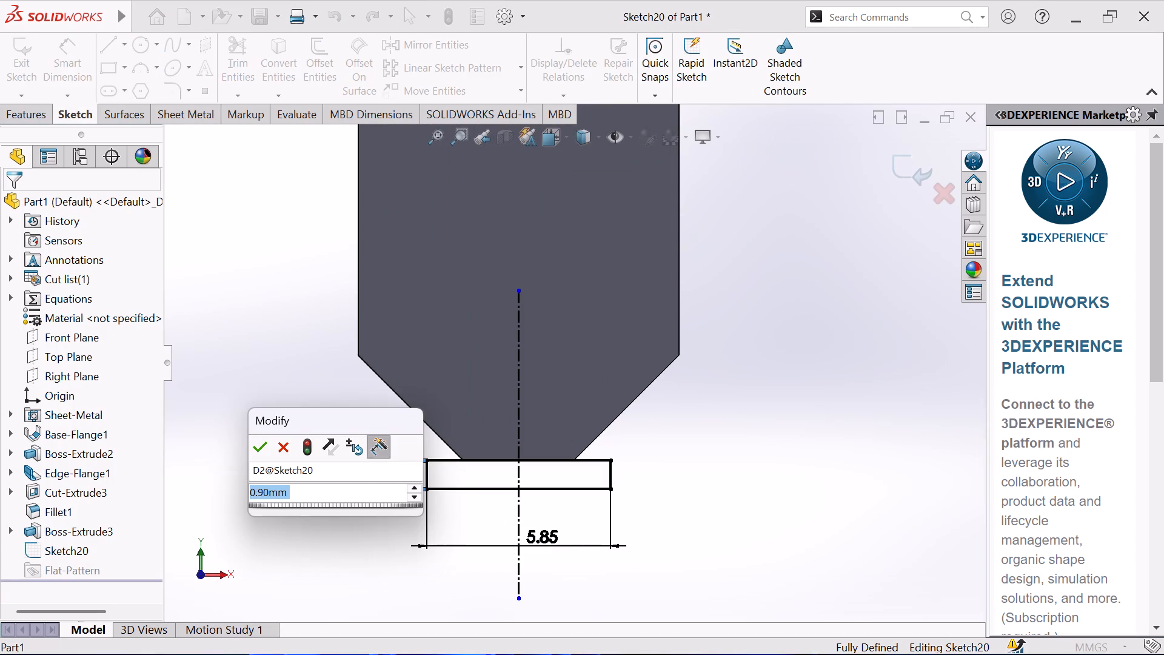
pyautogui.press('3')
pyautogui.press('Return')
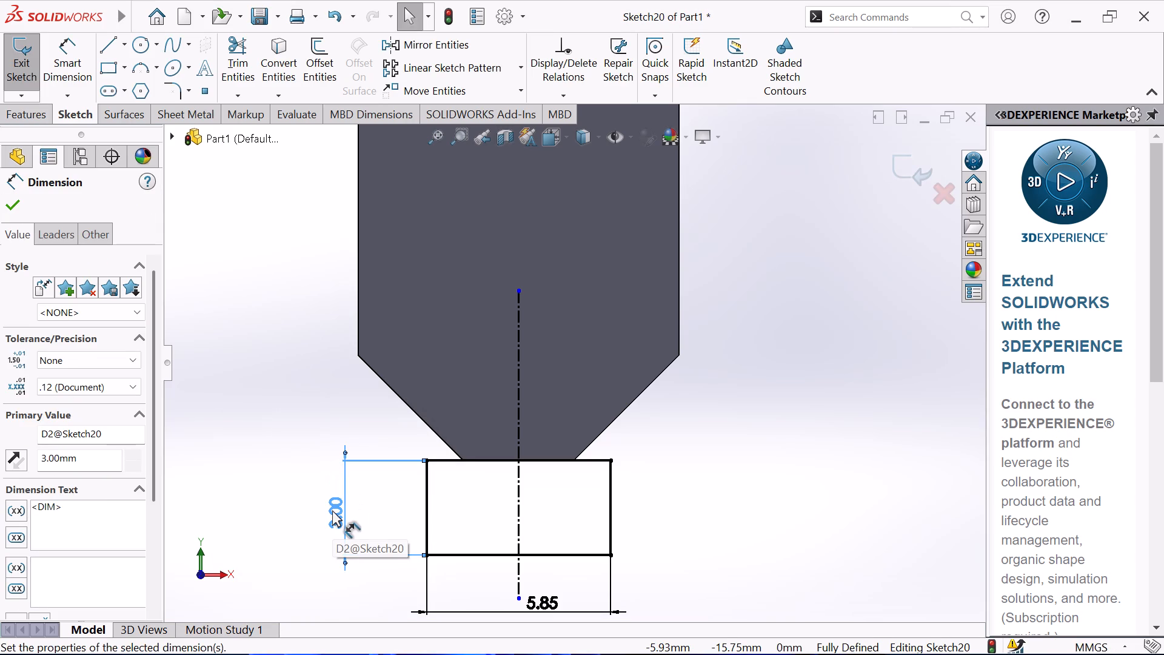
# Set the rectangle's height to 2 mm.
pyautogui.doubleClick(332, 510)
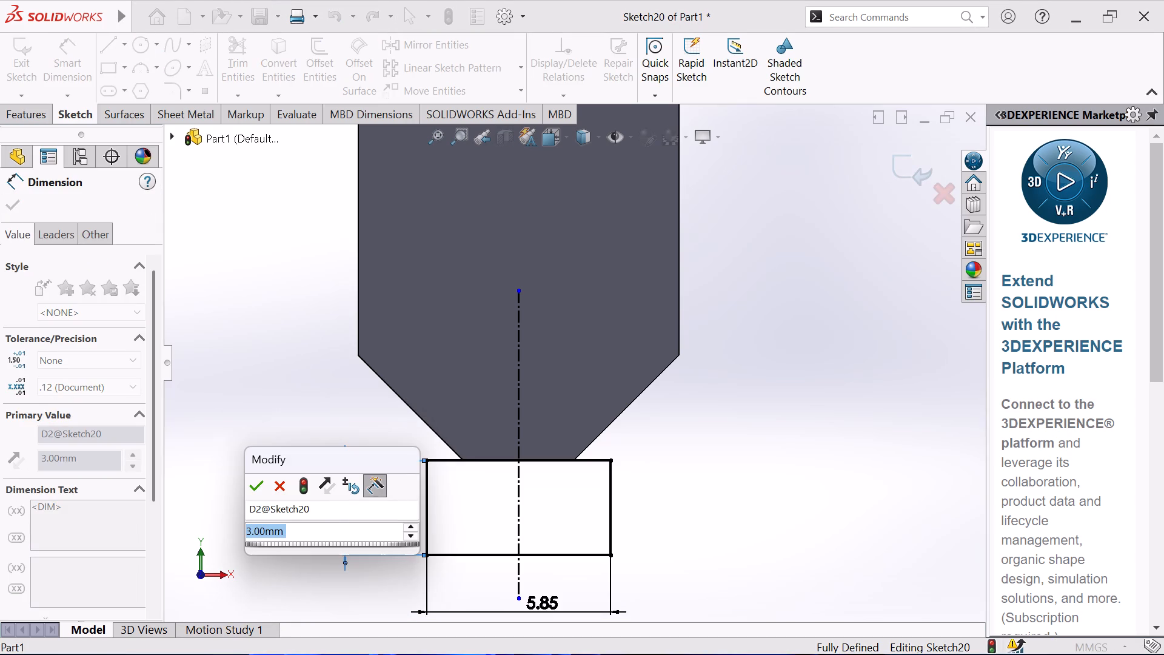
pyautogui.press('2')
pyautogui.press('Return')
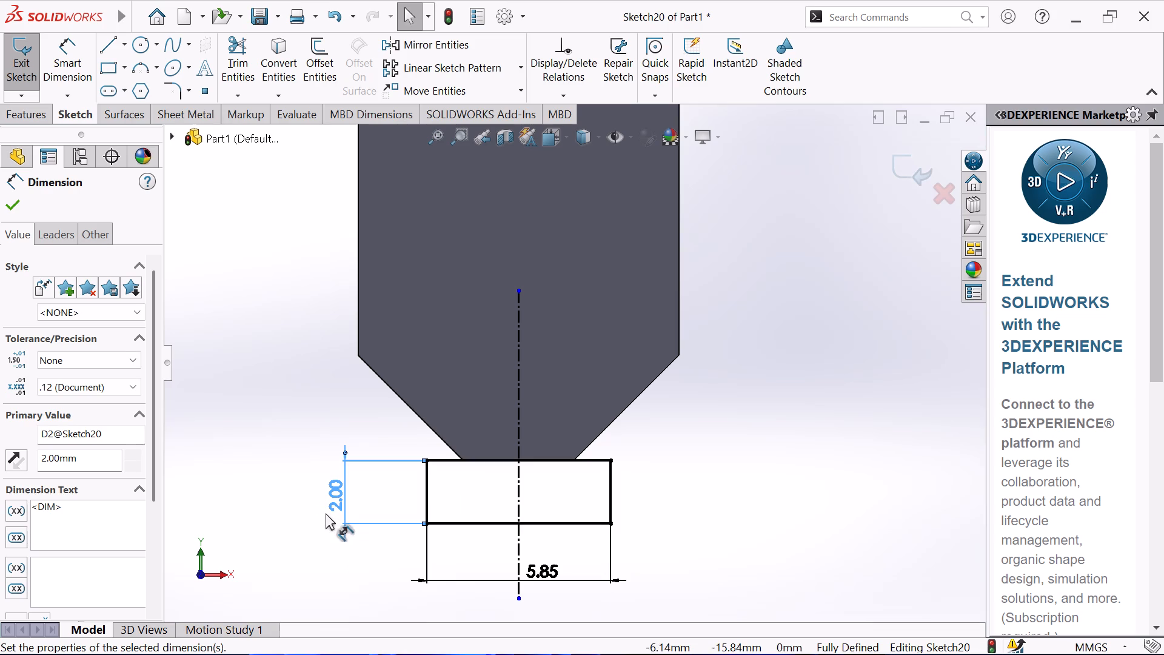
pyautogui.click(16, 204)
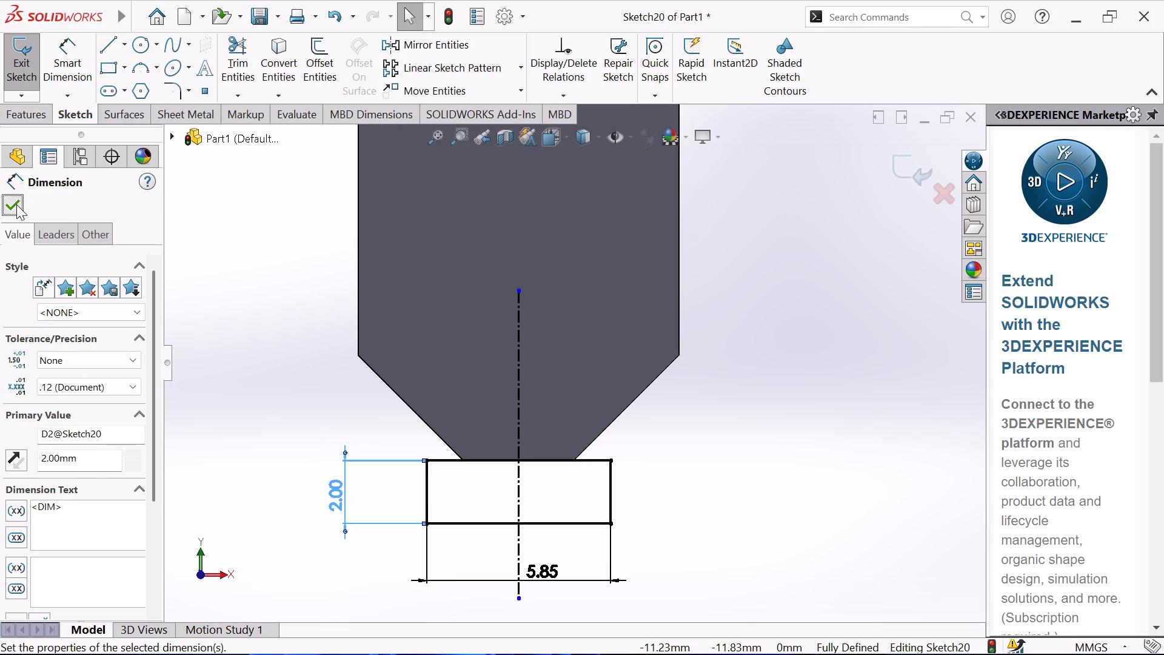
pyautogui.scroll(2, 261, 244)
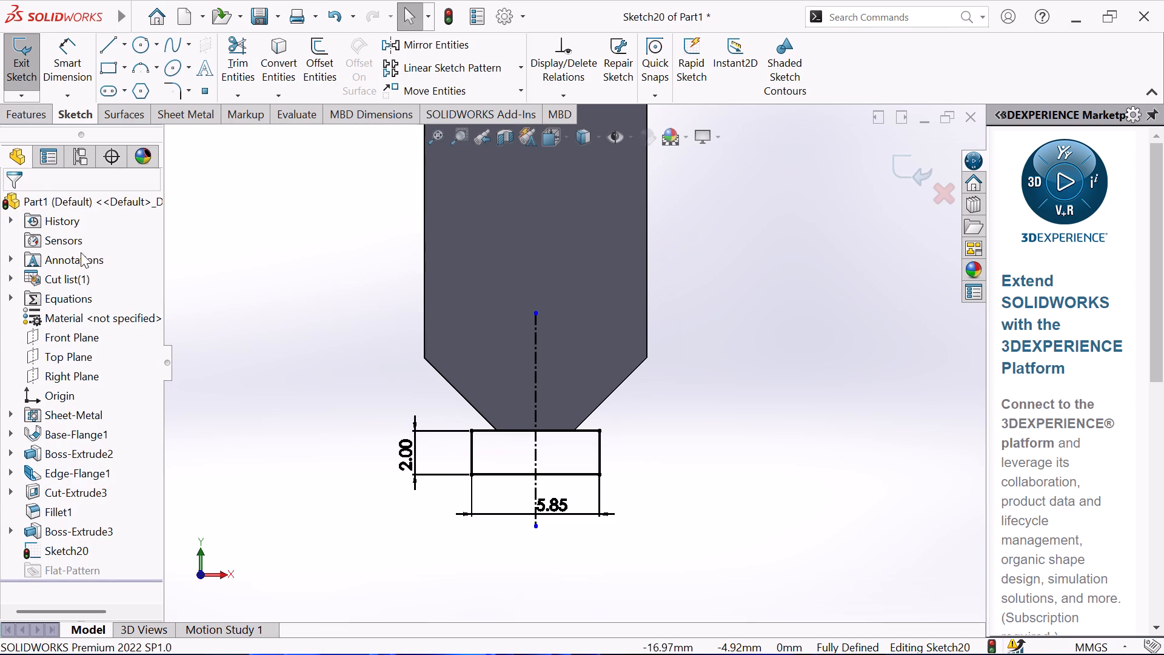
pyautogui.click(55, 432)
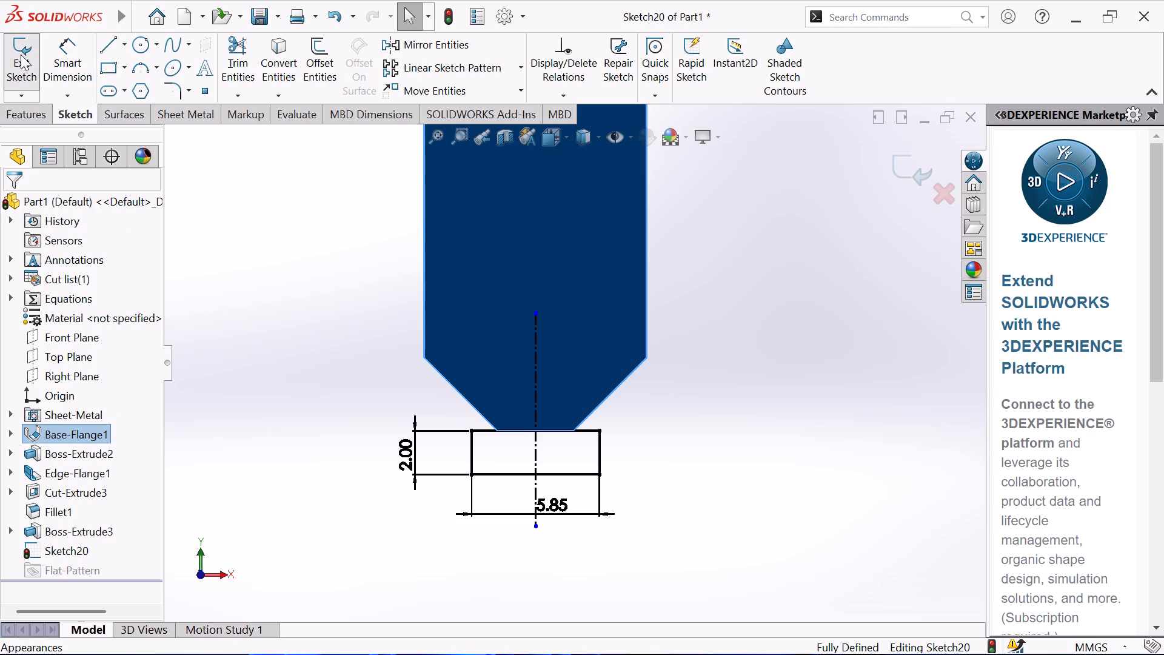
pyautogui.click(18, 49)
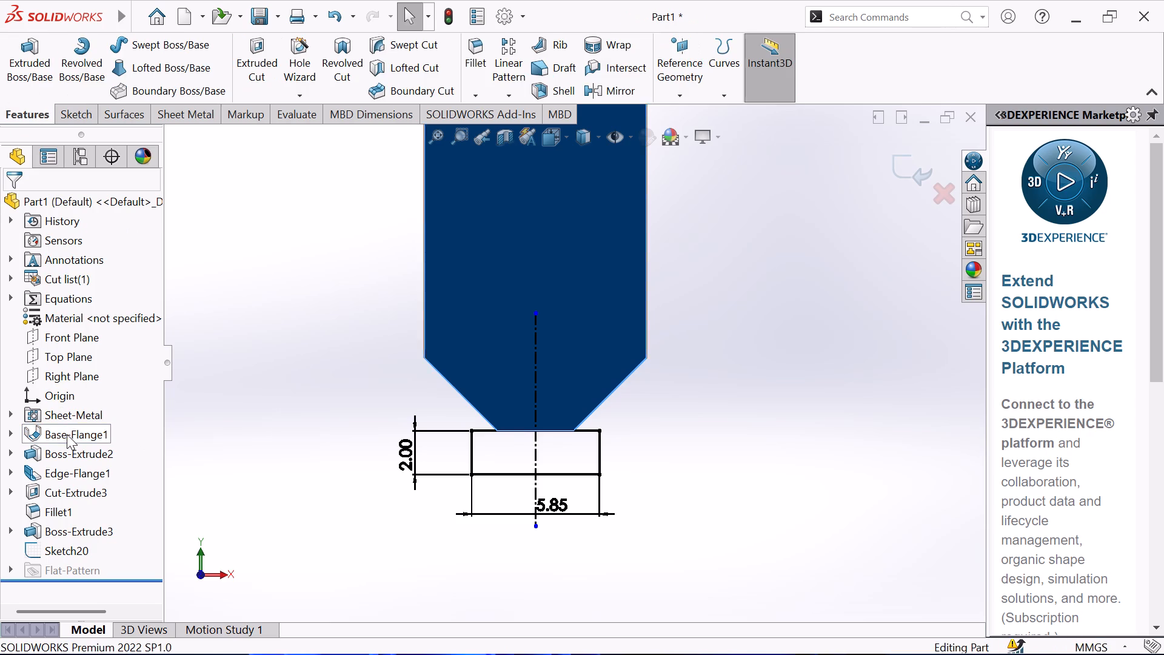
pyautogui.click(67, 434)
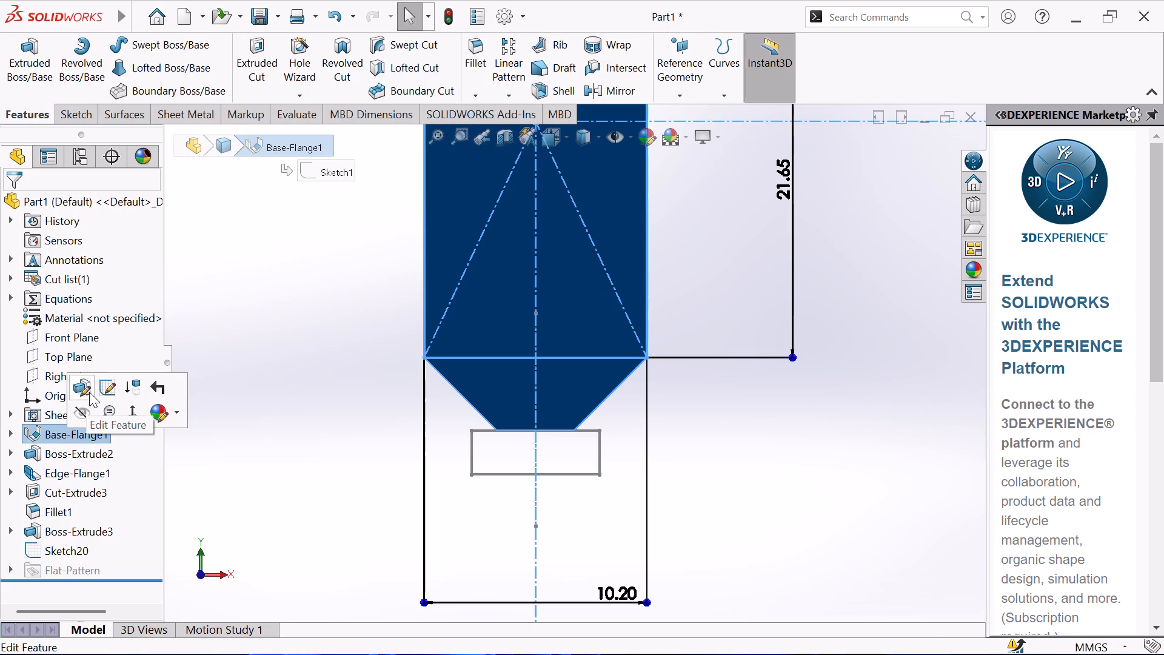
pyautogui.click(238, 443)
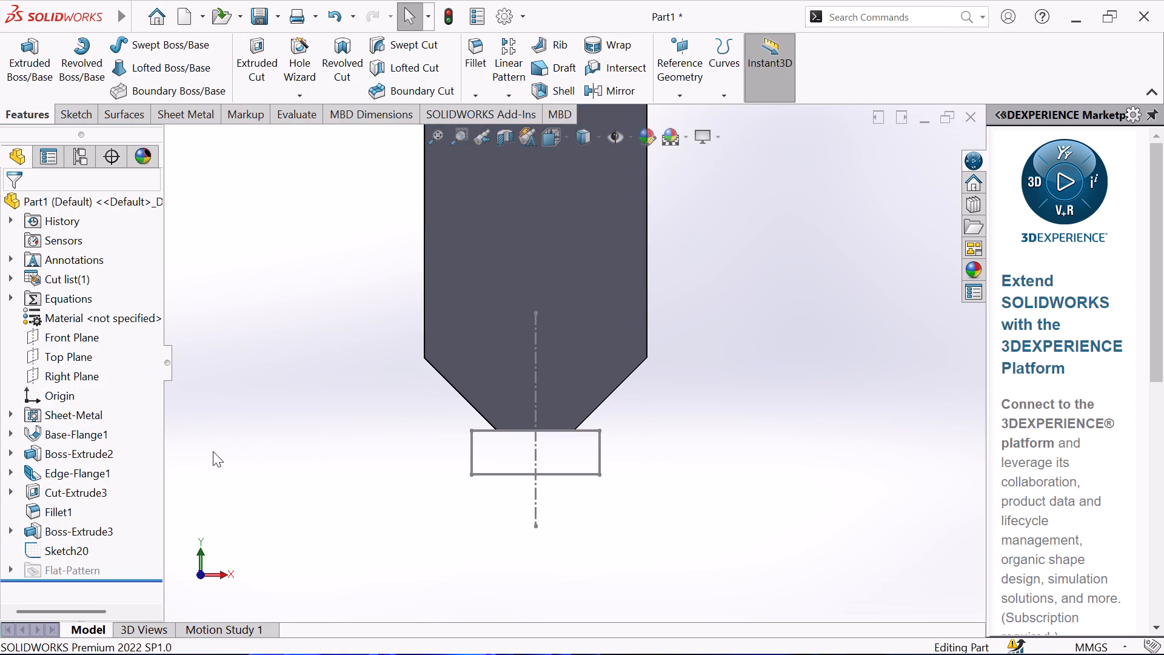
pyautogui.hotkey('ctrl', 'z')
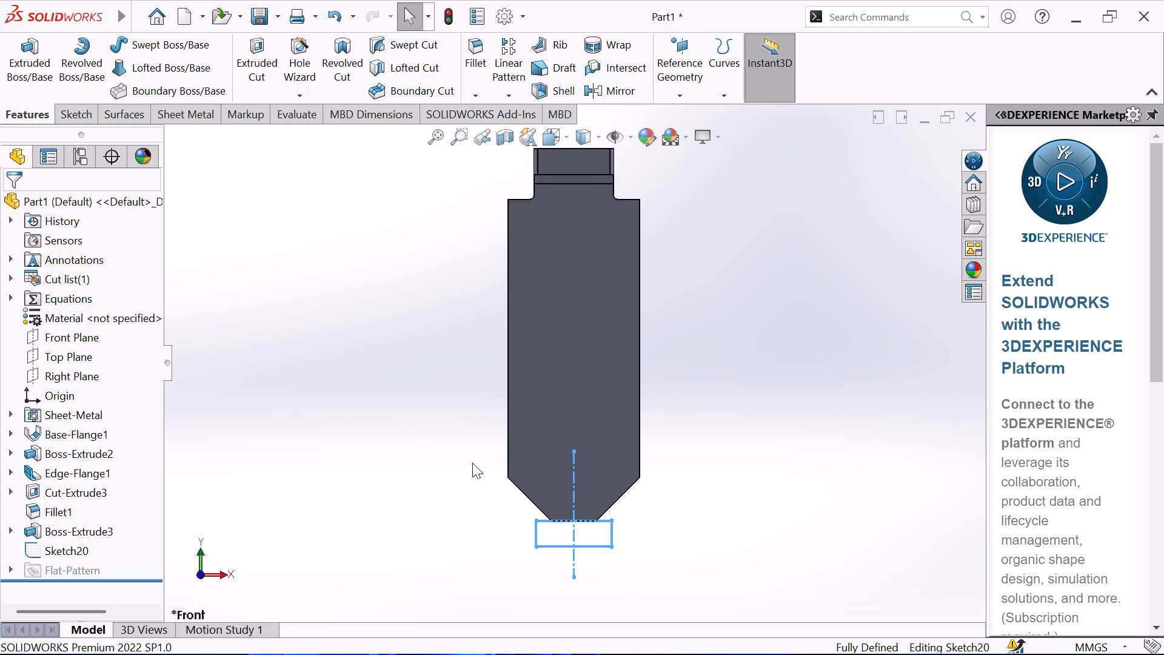
# Extrude the rectangle at the tapered end 2 mm blind, reversed into the plate's thickness, with the result merged.
pyautogui.scroll(-3, 597, 537)
pyautogui.scroll(-3, 500, 495)
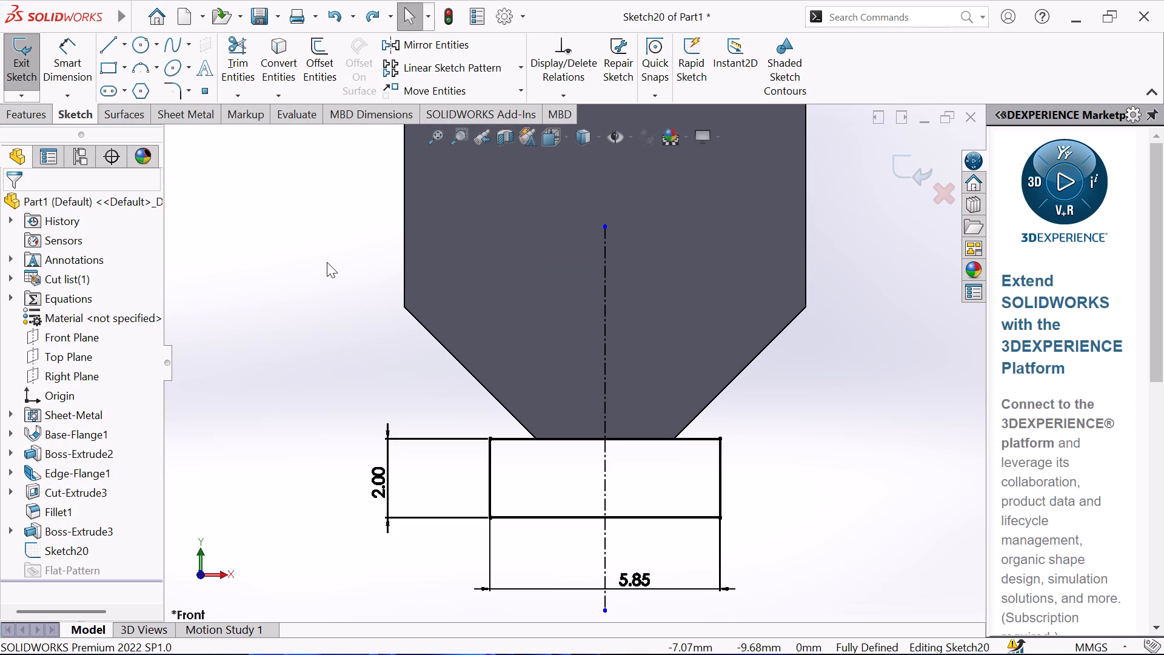
pyautogui.scroll(1, 475, 335)
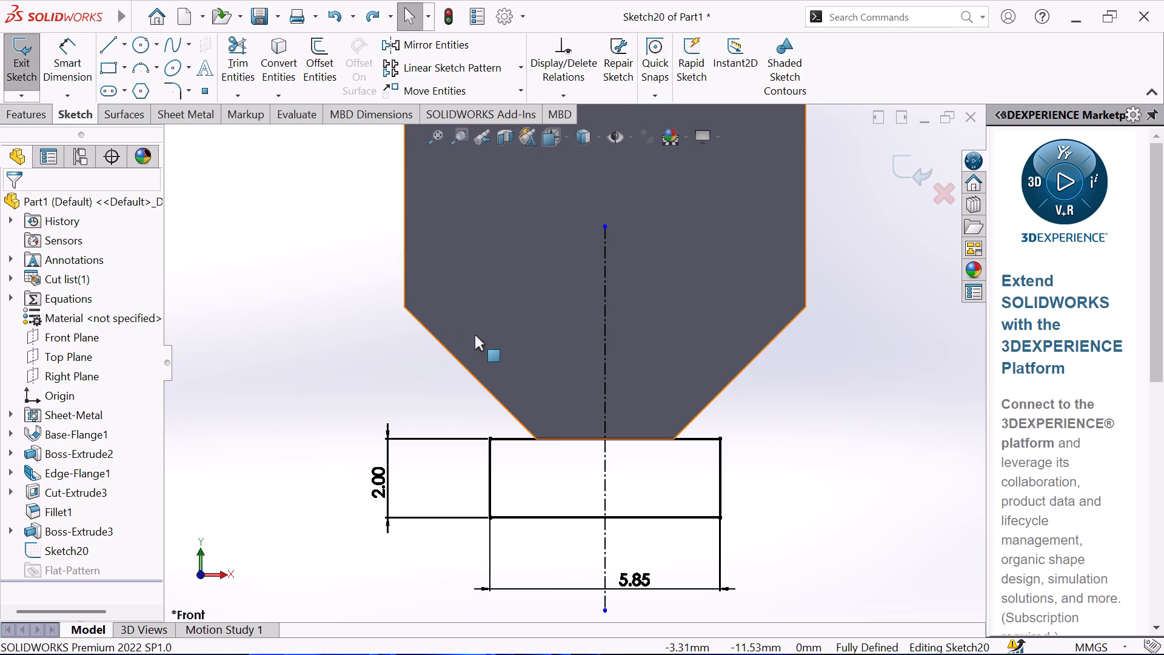
pyautogui.click(30, 107)
pyautogui.click(40, 58)
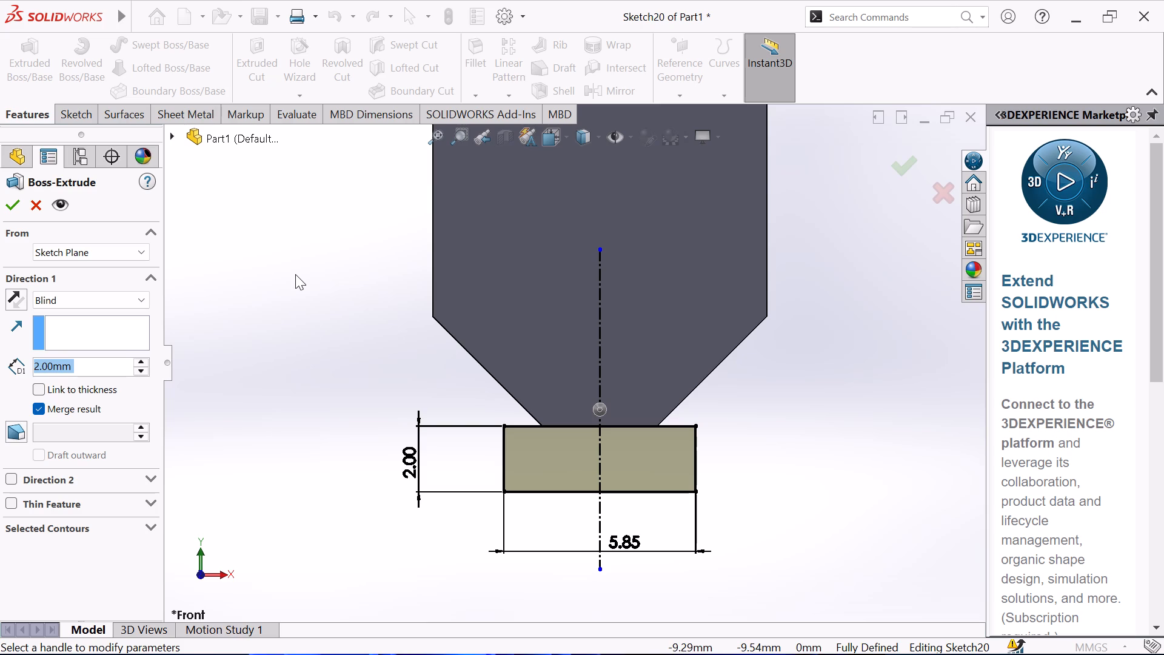
pyautogui.moveTo(222, 272); pyautogui.dragTo(261, 267, button='middle')
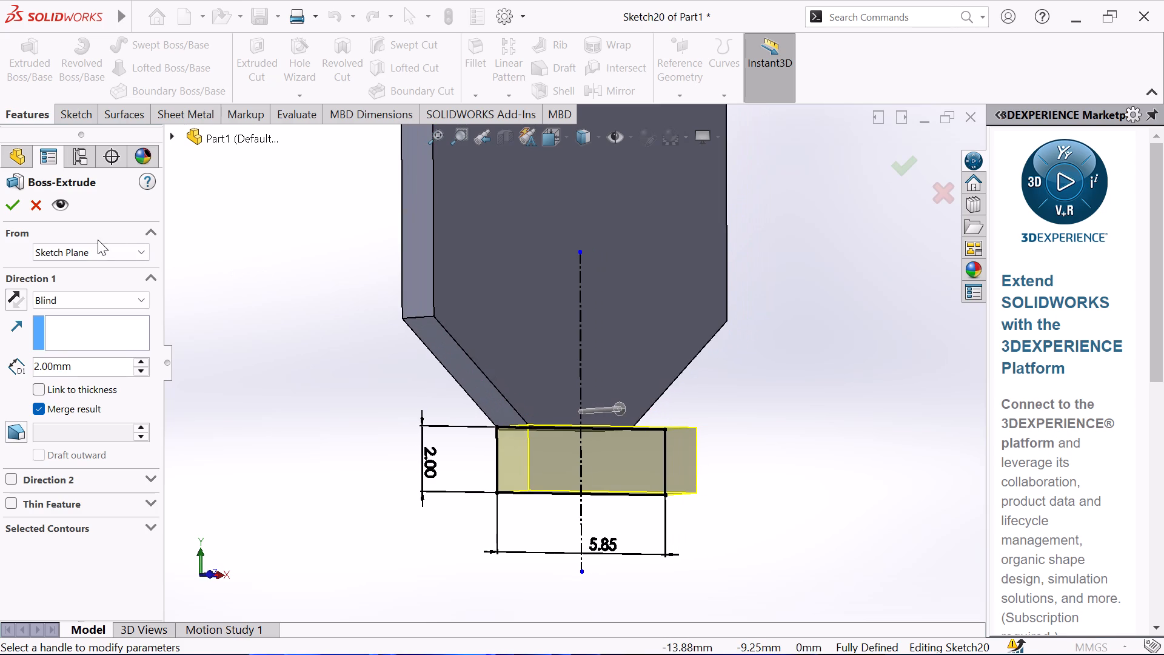
pyautogui.click(24, 298)
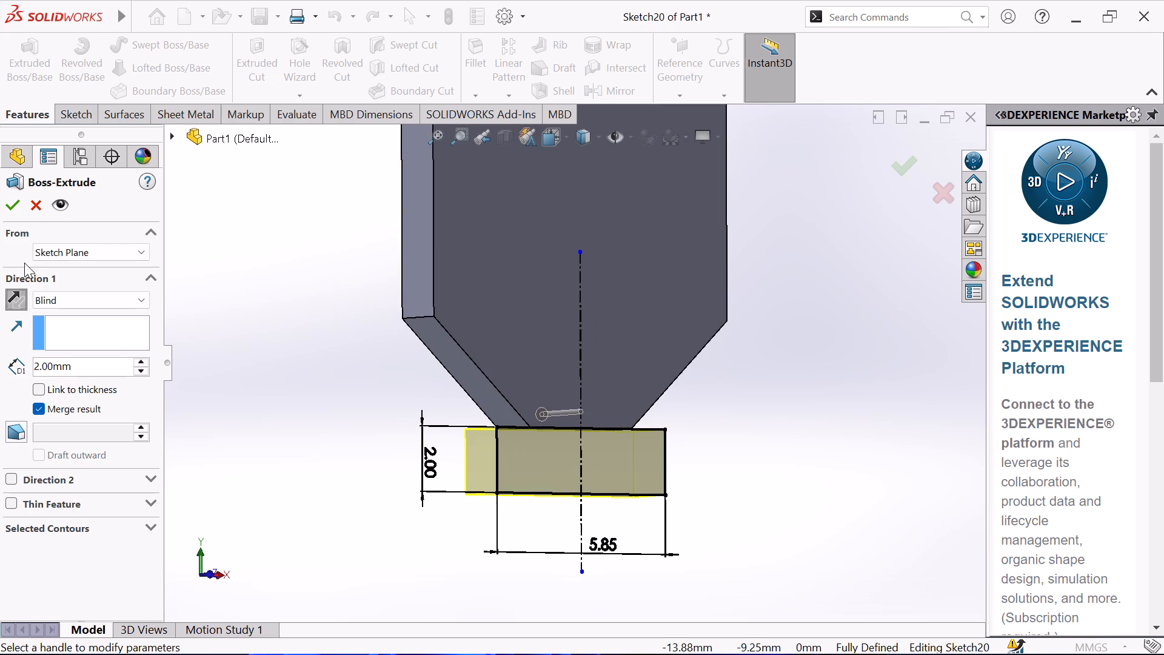
pyautogui.click(12, 200)
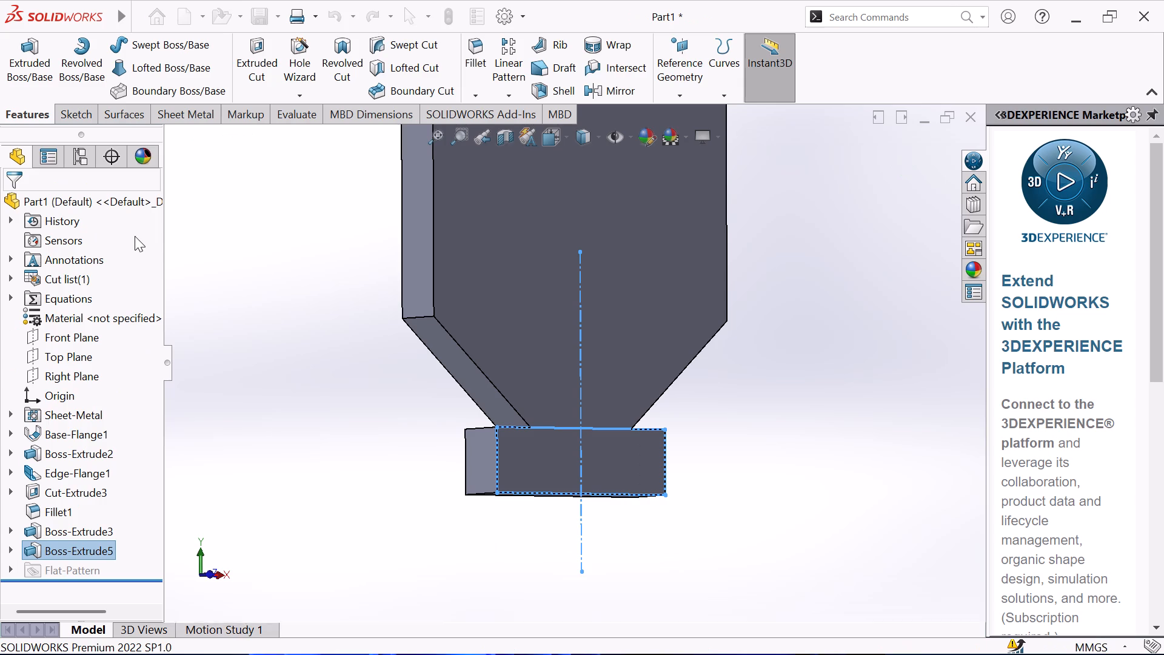
pyautogui.click(199, 252)
# Add a 90° edge flange, 4.80 mm long blind, on one short side edge of the end tab, standing up from the plate.
pyautogui.moveTo(232, 264); pyautogui.dragTo(220, 257, button='middle')
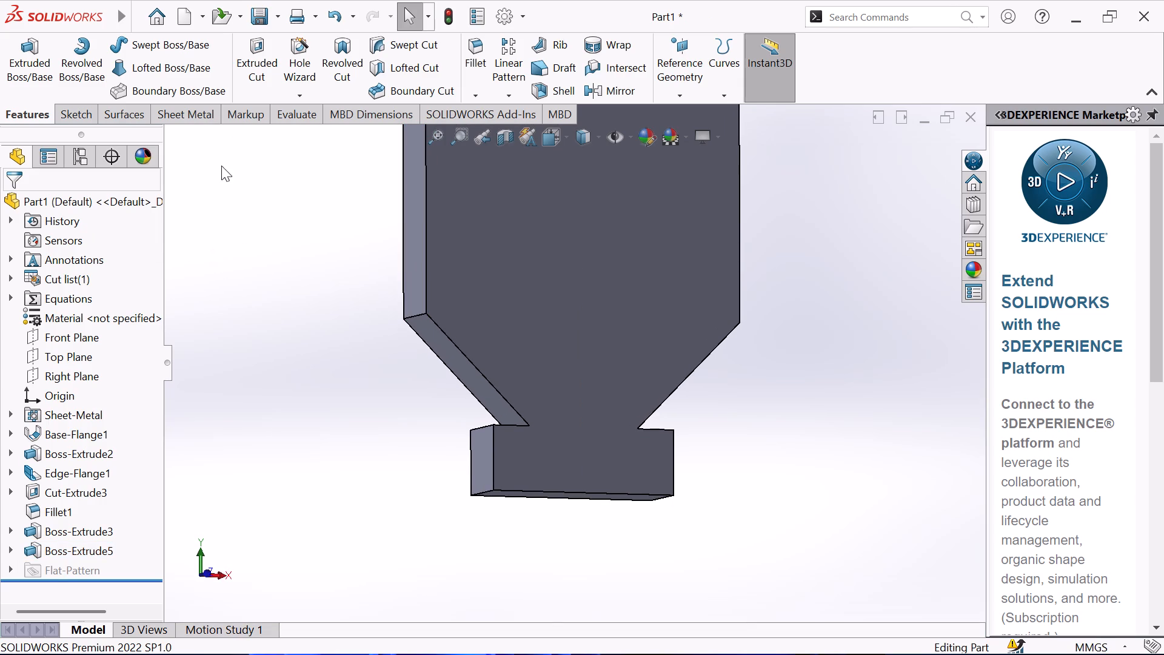
pyautogui.click(181, 118)
pyautogui.click(218, 47)
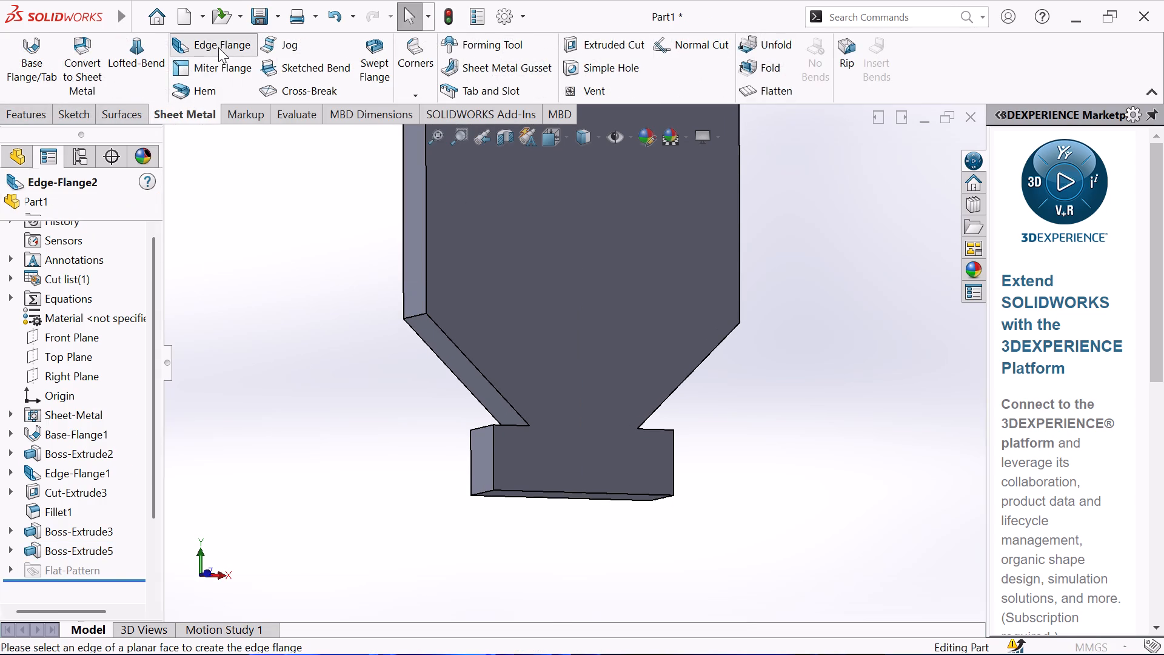
pyautogui.click(495, 473)
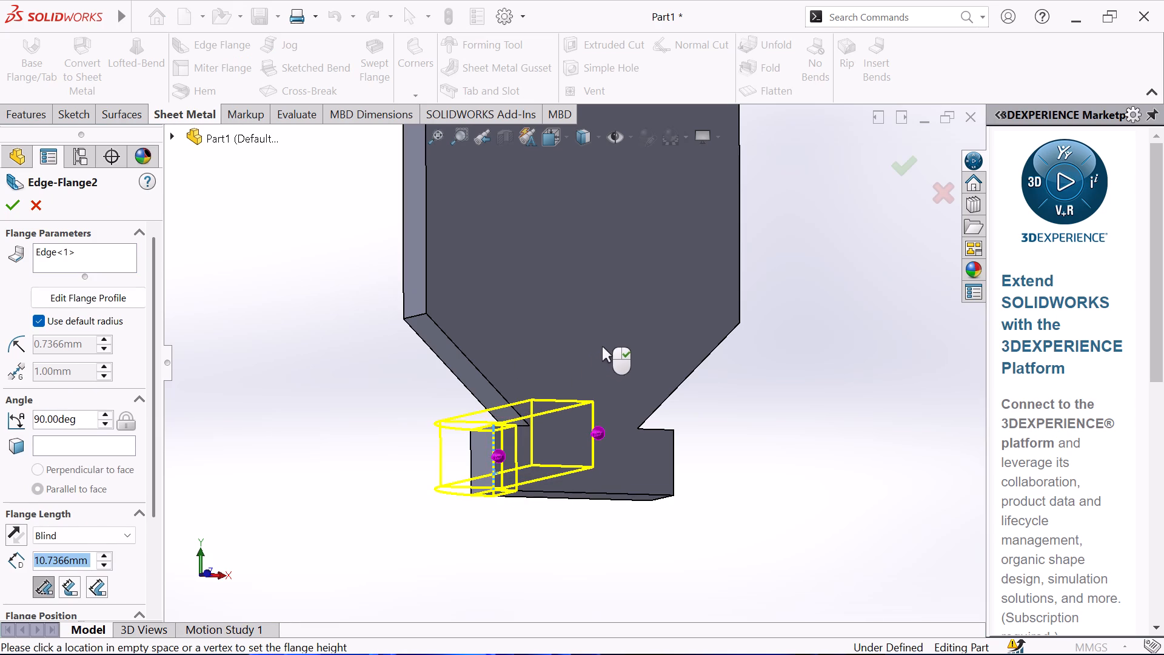
pyautogui.moveTo(602, 346); pyautogui.dragTo(605, 235, button='middle')
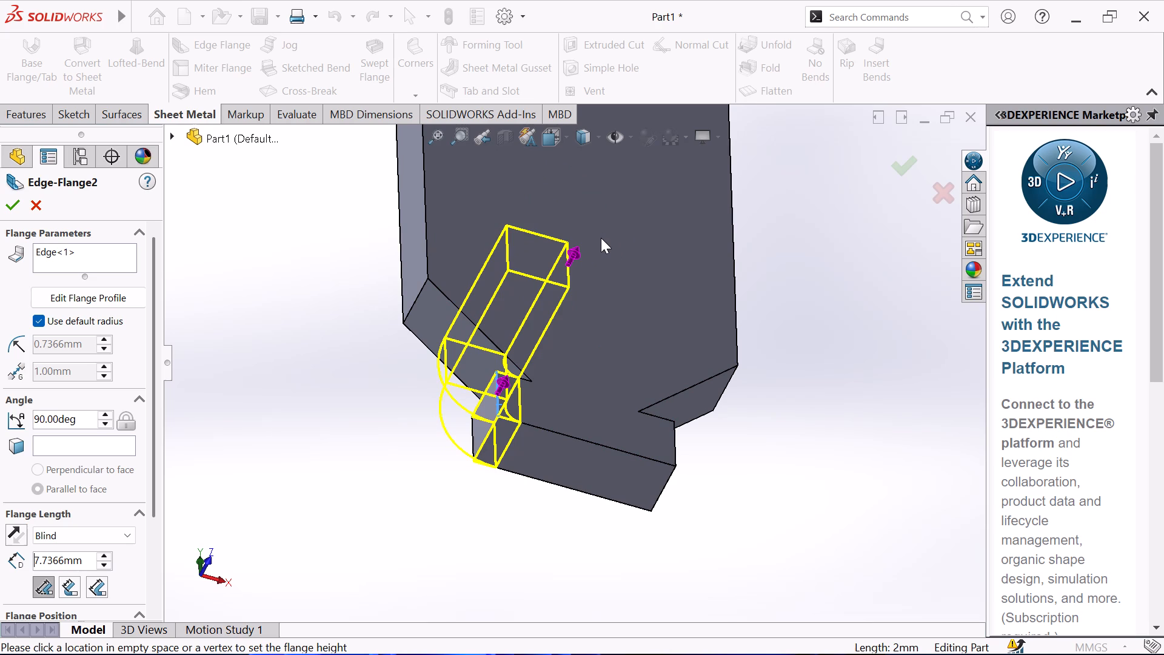
pyautogui.doubleClick(76, 556)
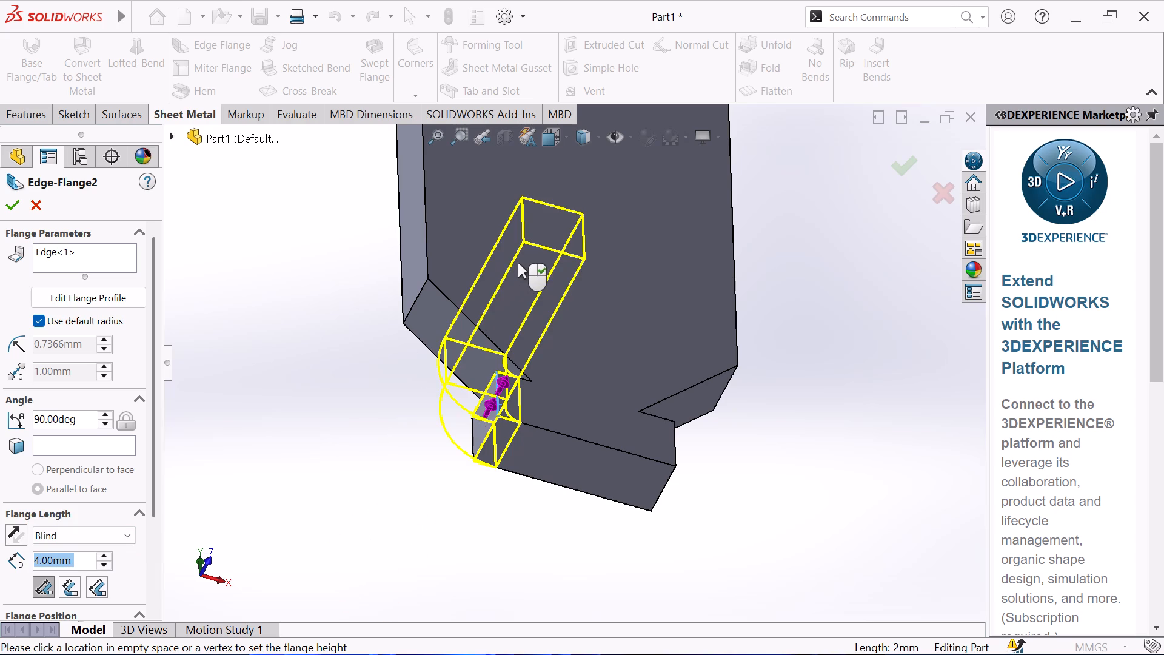
pyautogui.click(582, 195)
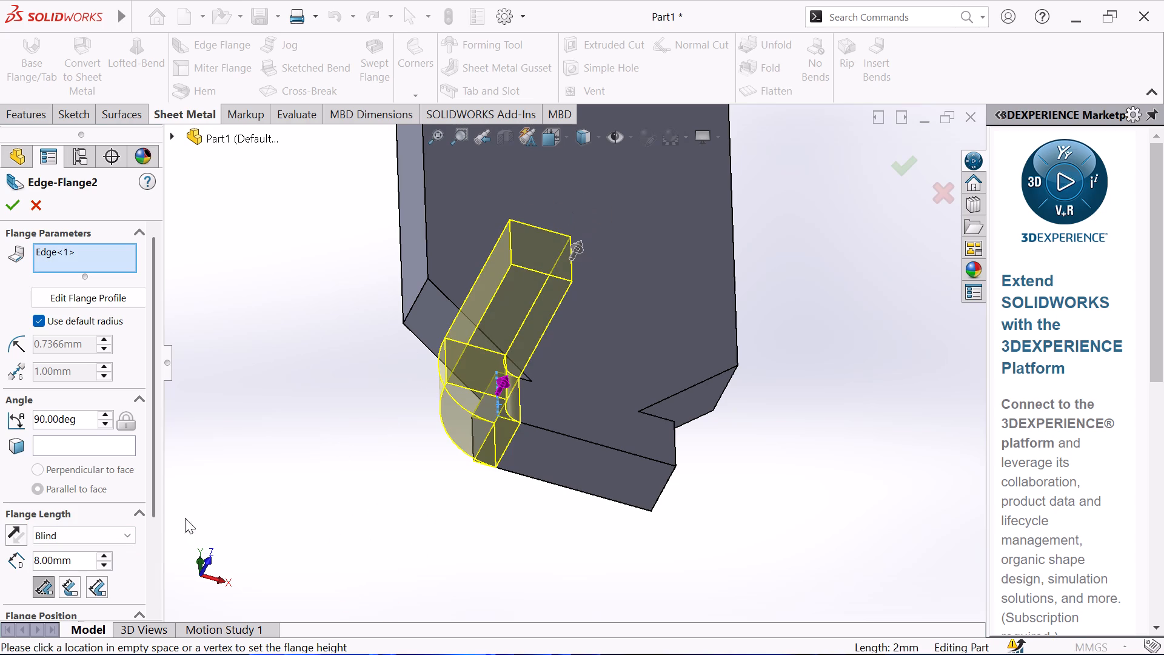
pyautogui.doubleClick(92, 551)
pyautogui.click(105, 568)
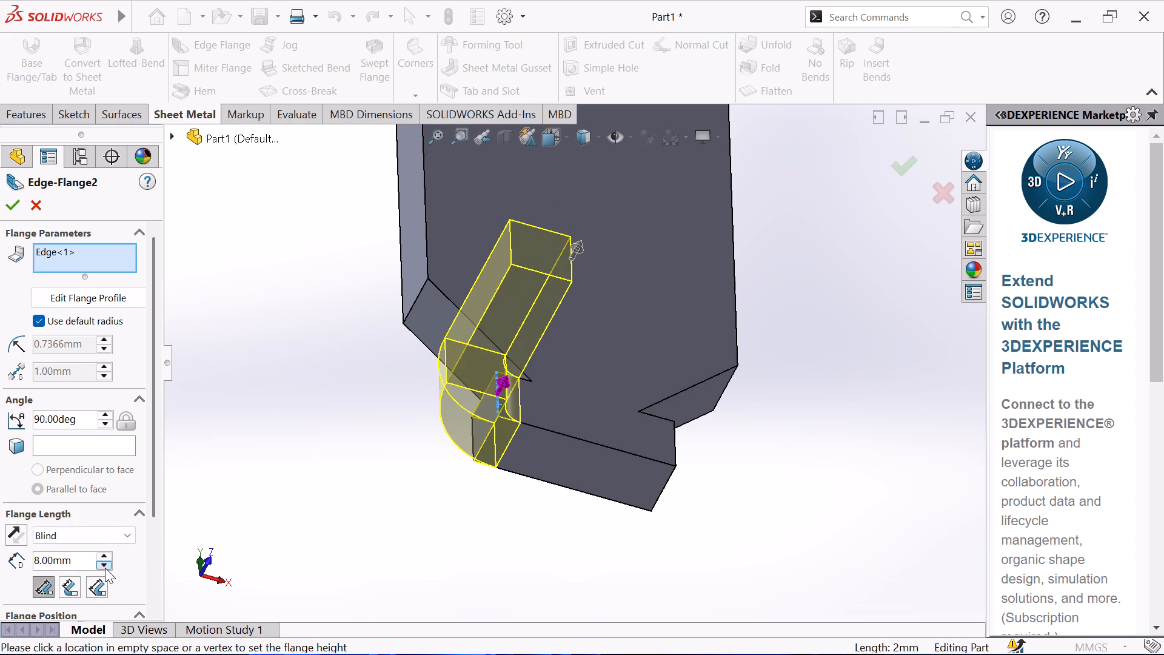
pyautogui.click(105, 568)
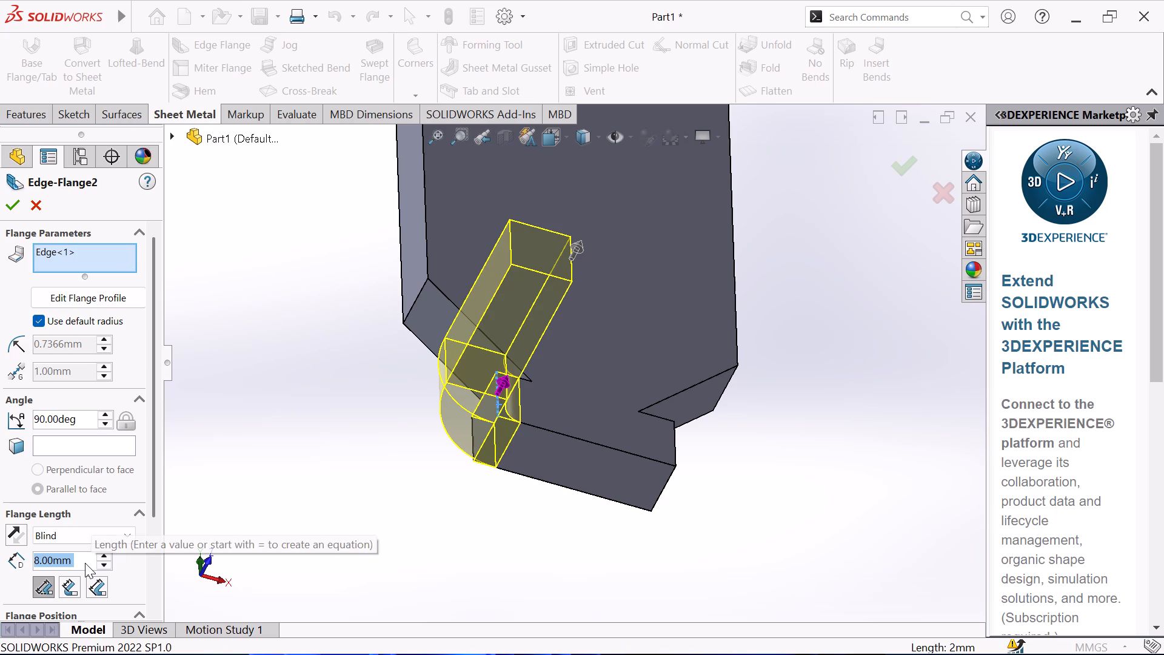
pyautogui.write('4.')
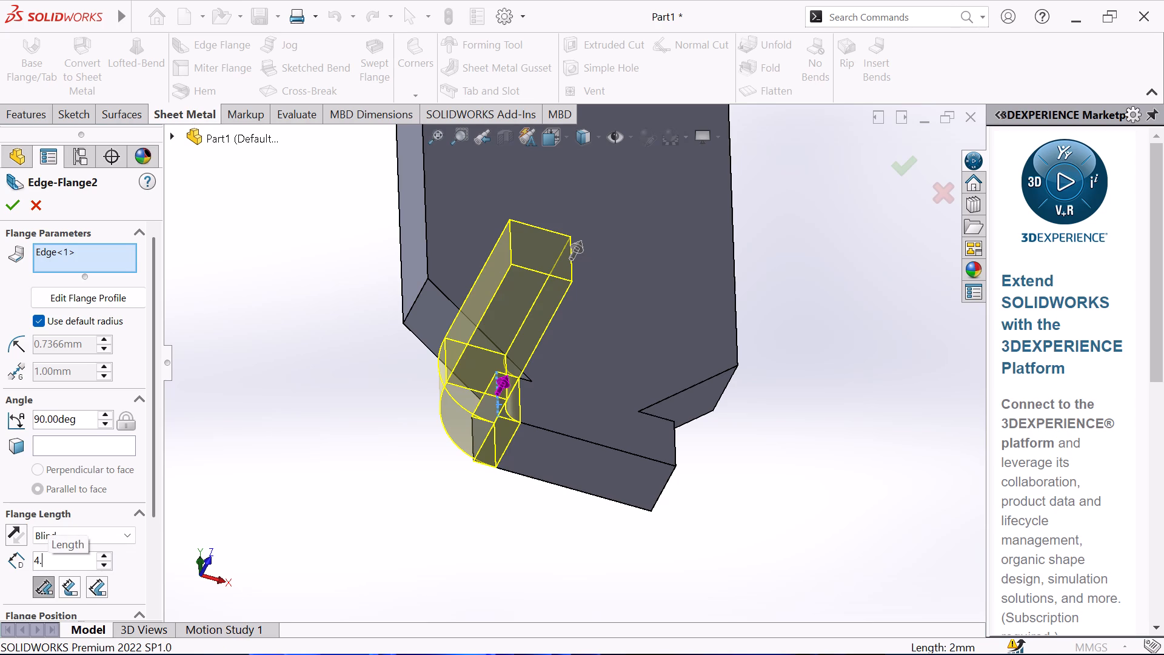
pyautogui.write('80')
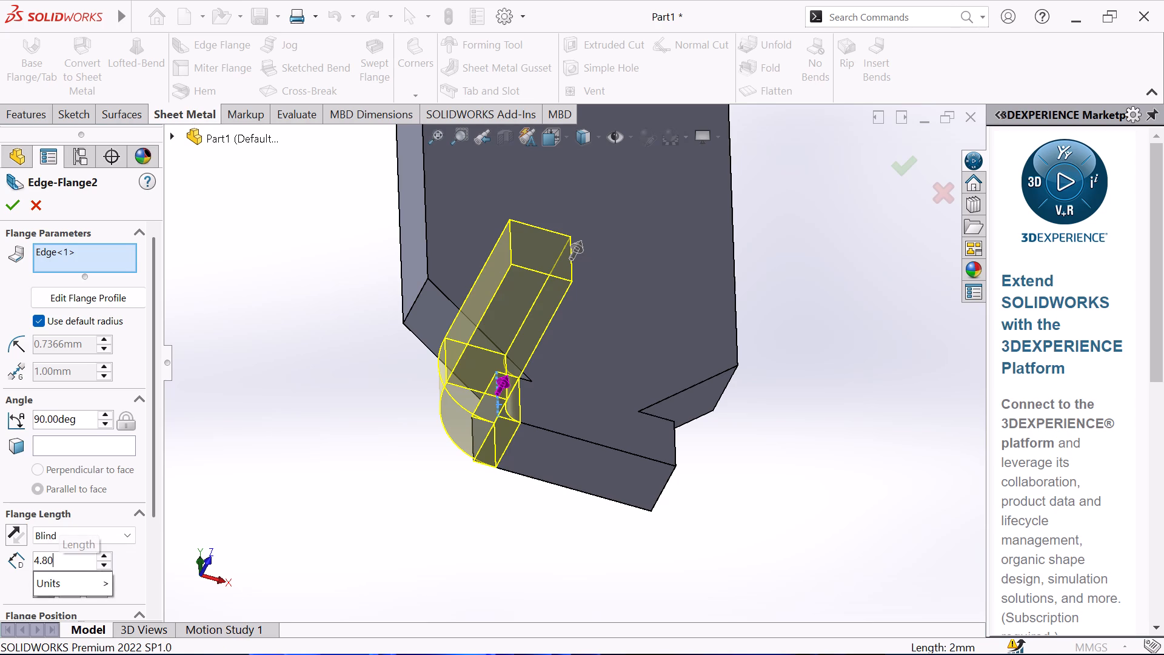
pyautogui.press('Return')
pyautogui.press('Return')
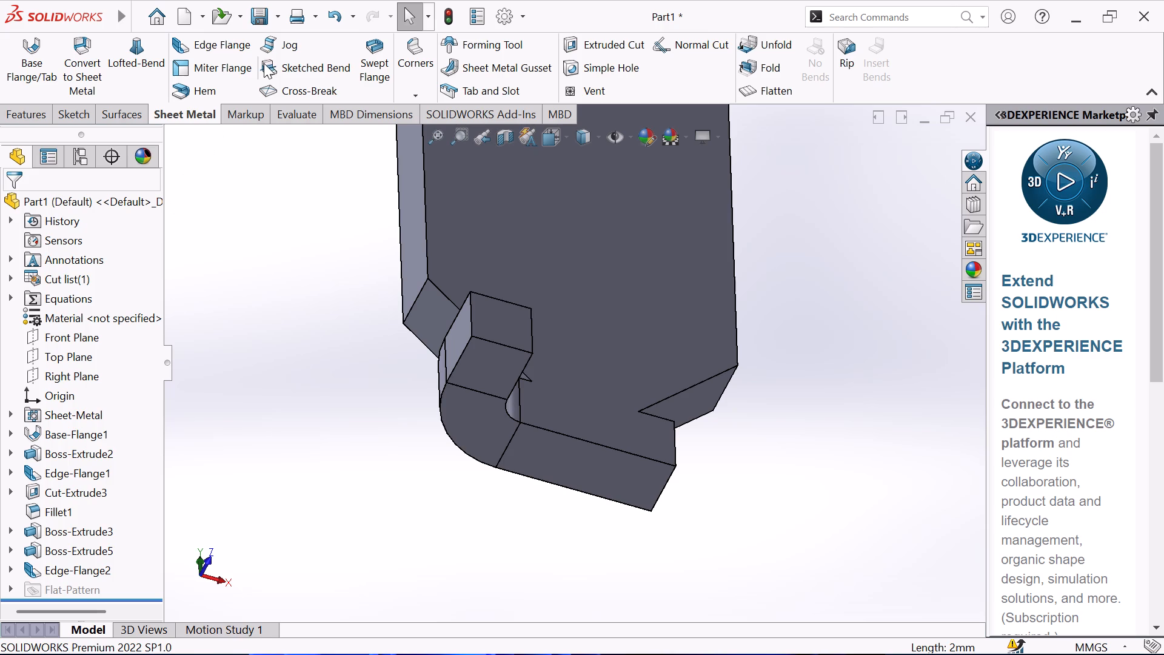
# Add a 90° edge flange, 3.50 mm long blind, on the upright flange's free end, bending outward away from the tab.
pyautogui.click(230, 38)
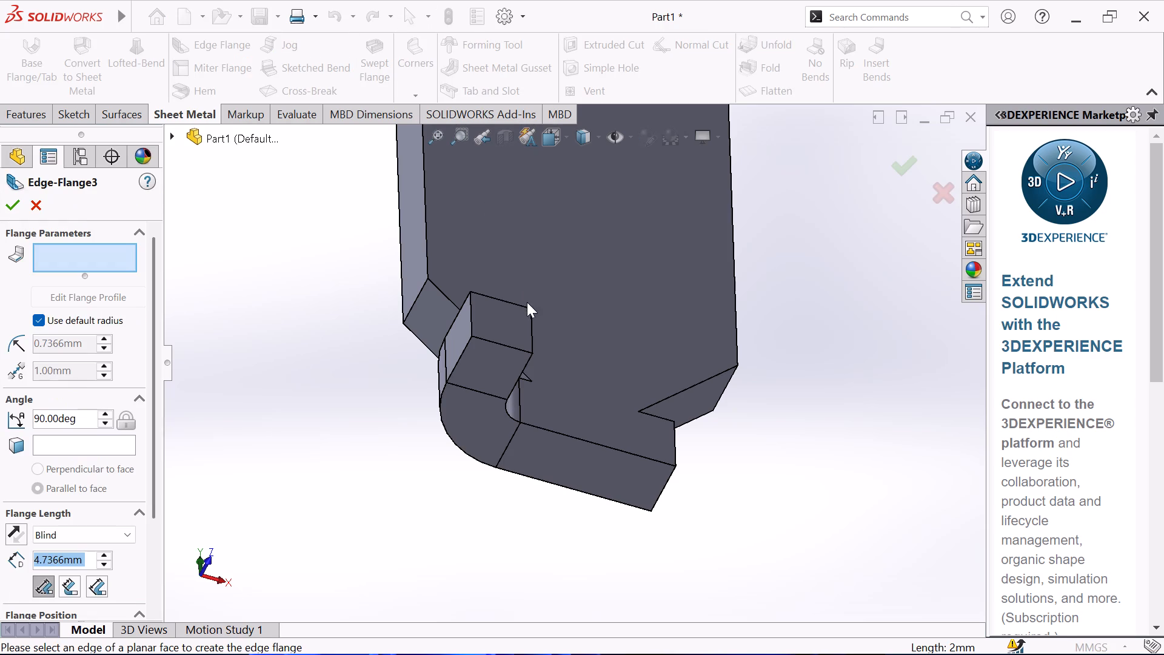
pyautogui.click(530, 326)
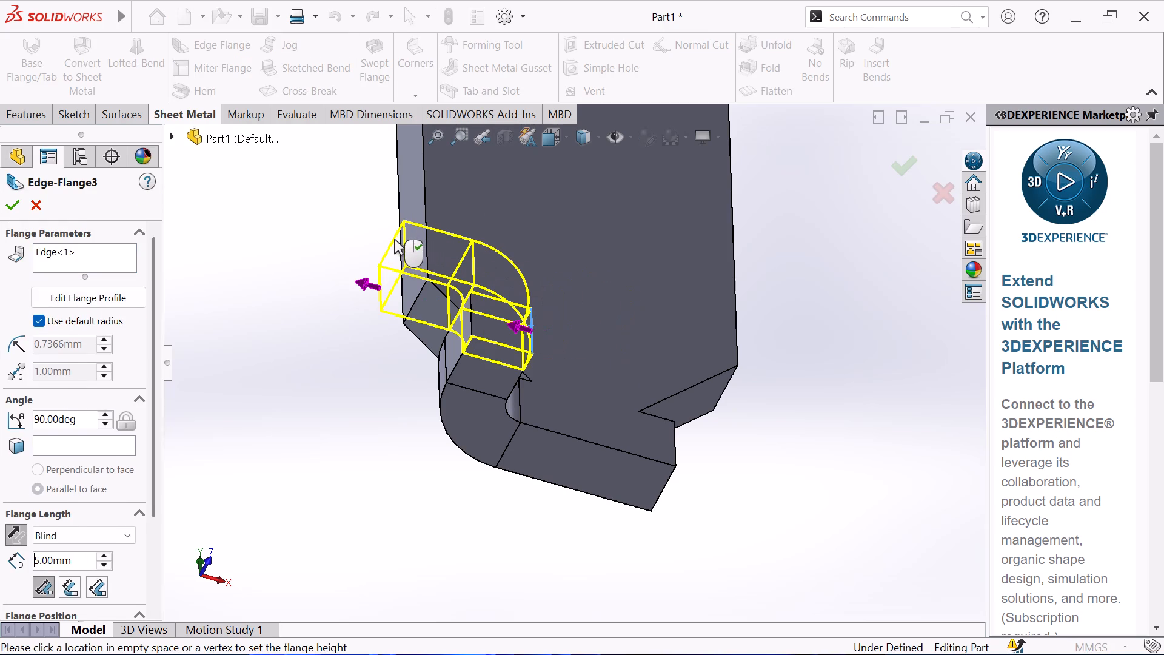
pyautogui.click(393, 238)
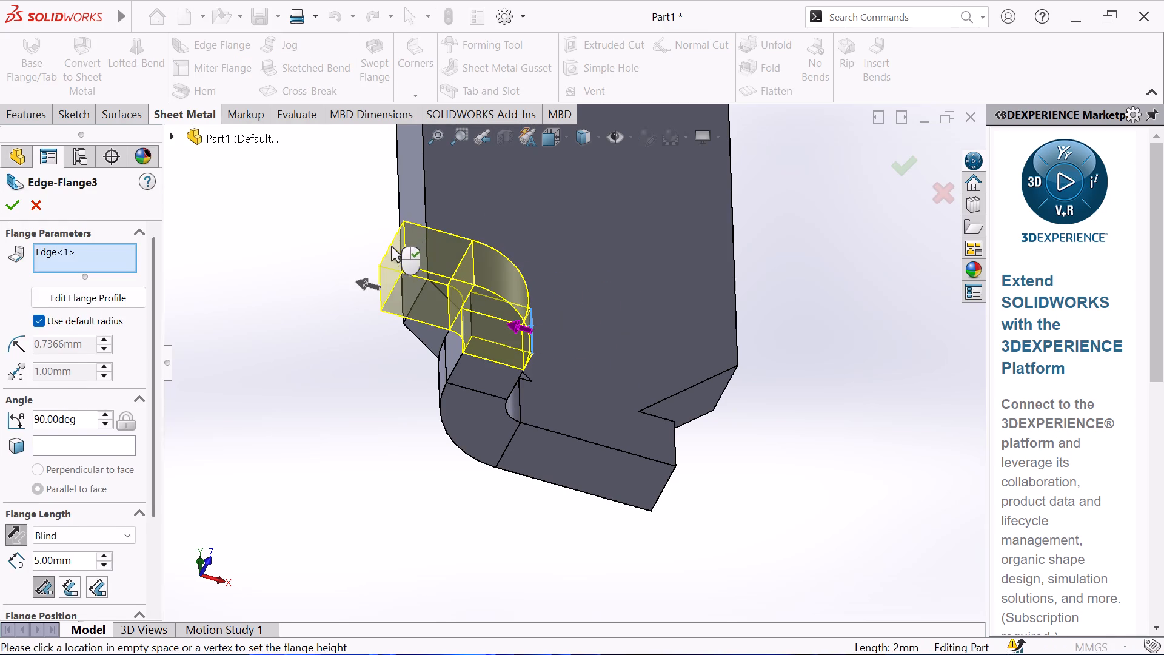
pyautogui.doubleClick(72, 563)
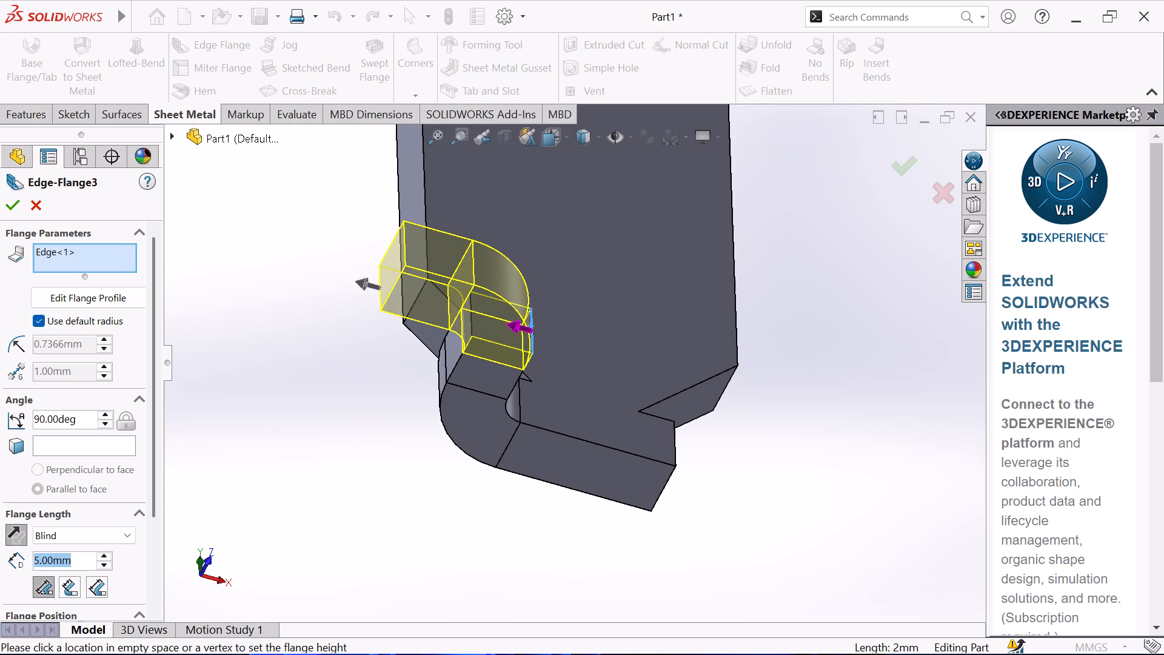
pyautogui.press('3')
pyautogui.write('.50')
pyautogui.press('Return')
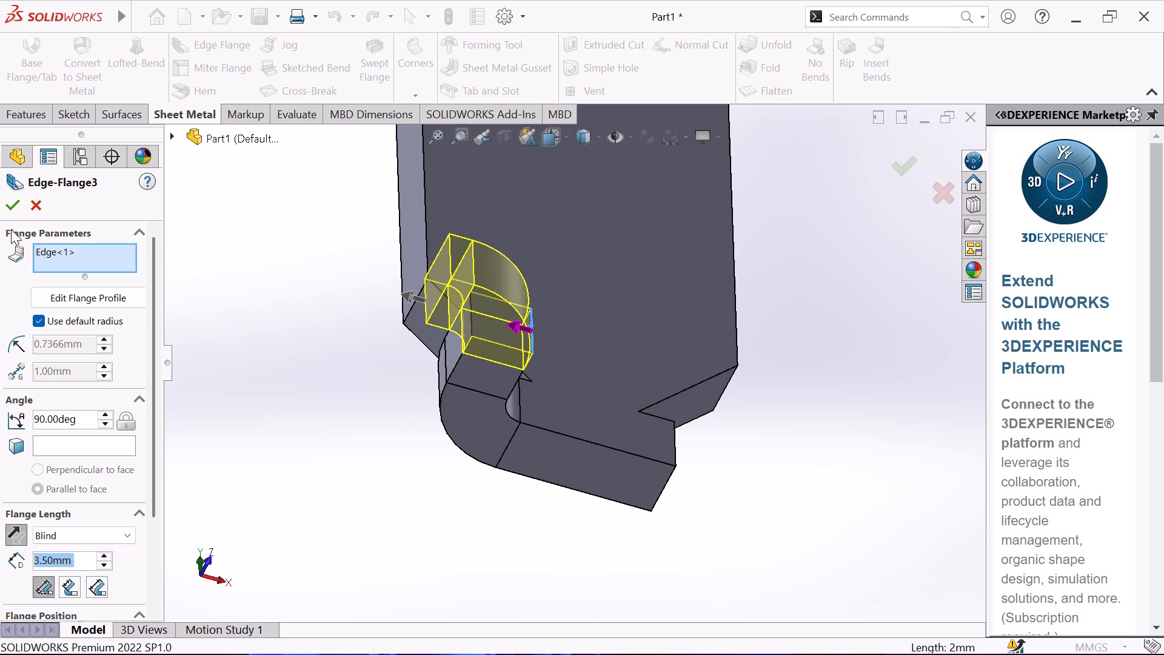
pyautogui.click(2, 206)
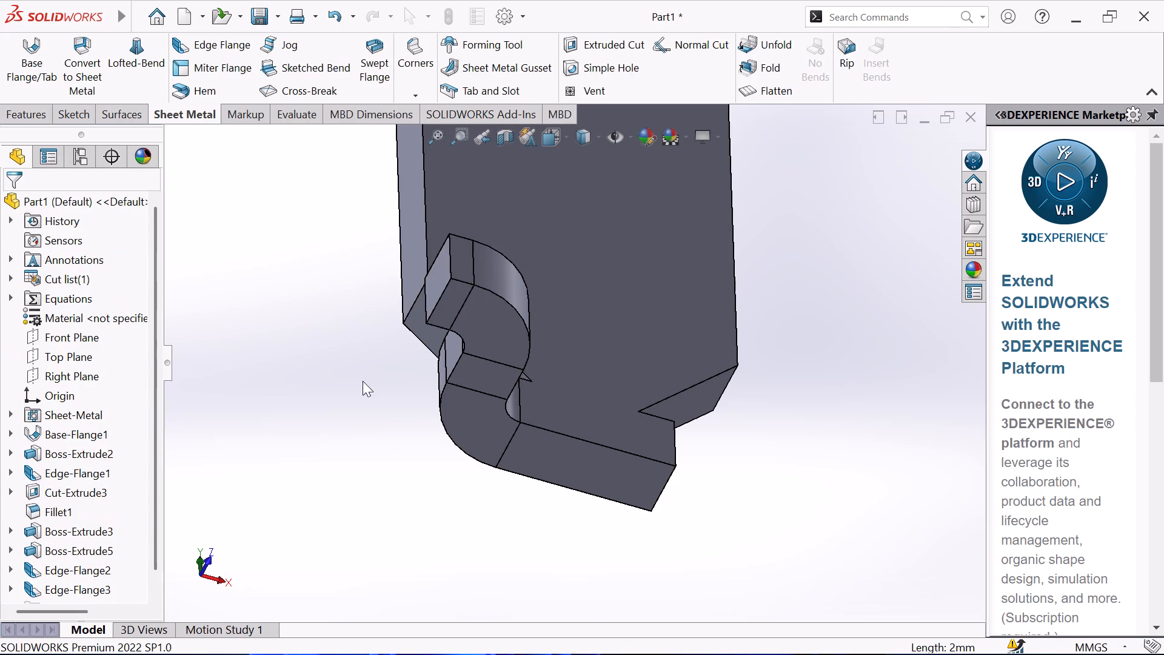
# Edit the outward-bending edge flange, comparing the flange positions and setting it to Bend Outside.
pyautogui.moveTo(365, 374); pyautogui.dragTo(320, 284, button='middle')
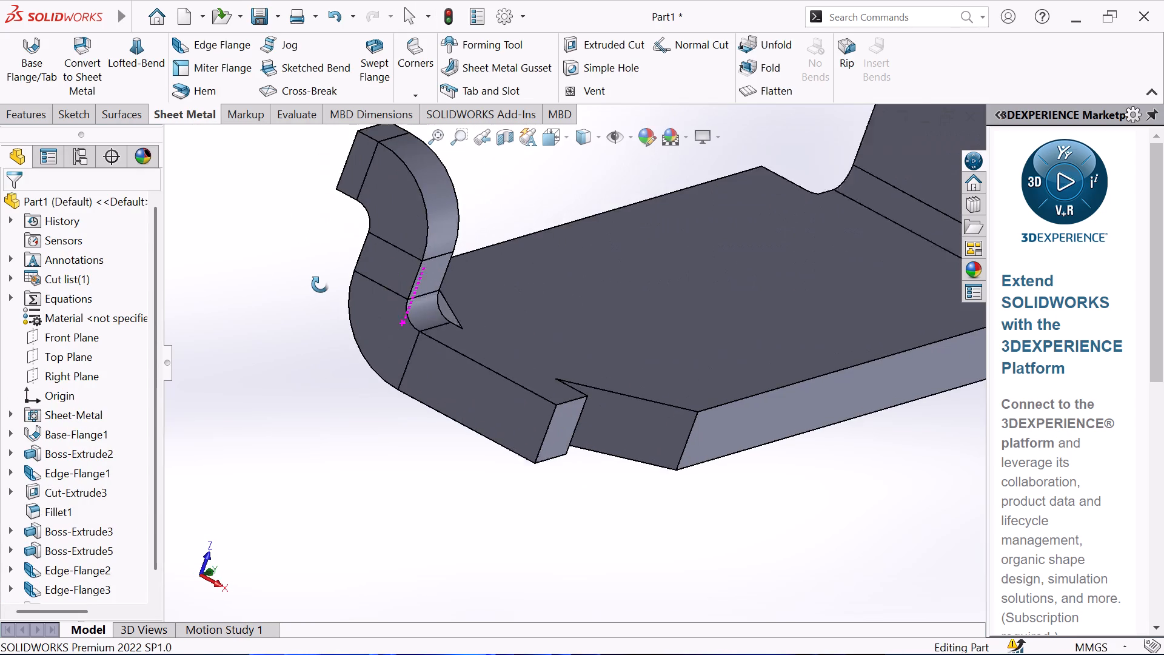
pyautogui.moveTo(320, 284); pyautogui.dragTo(318, 286, button='middle')
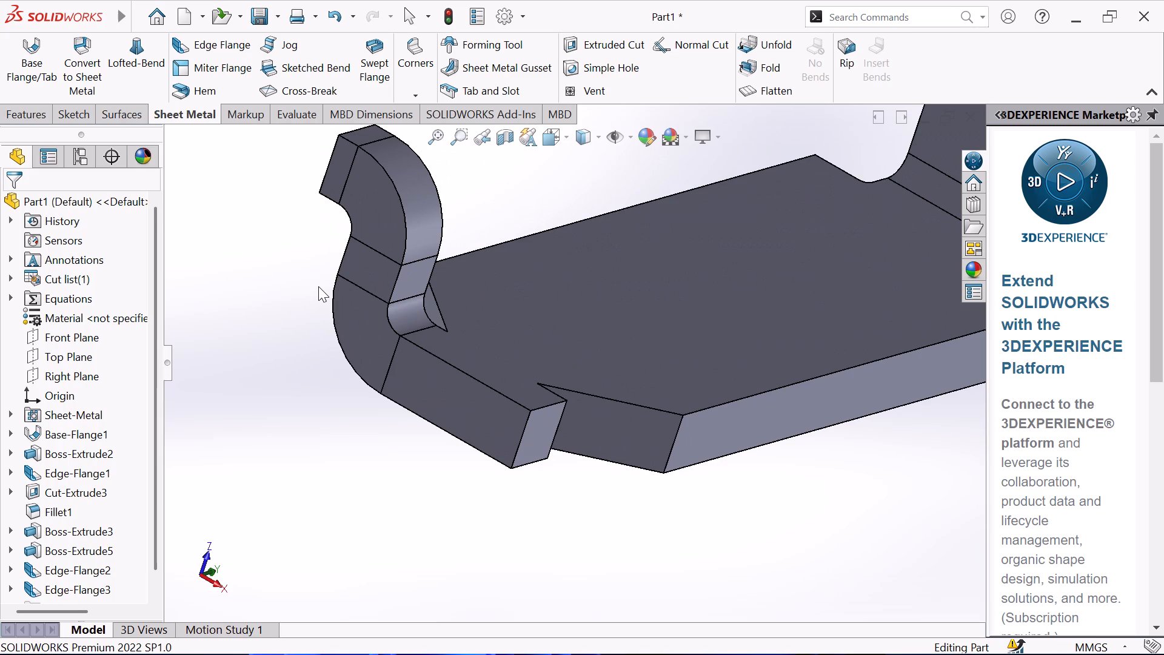
pyautogui.scroll(1, 318, 286)
pyautogui.moveTo(318, 286); pyautogui.dragTo(318, 286, button='middle')
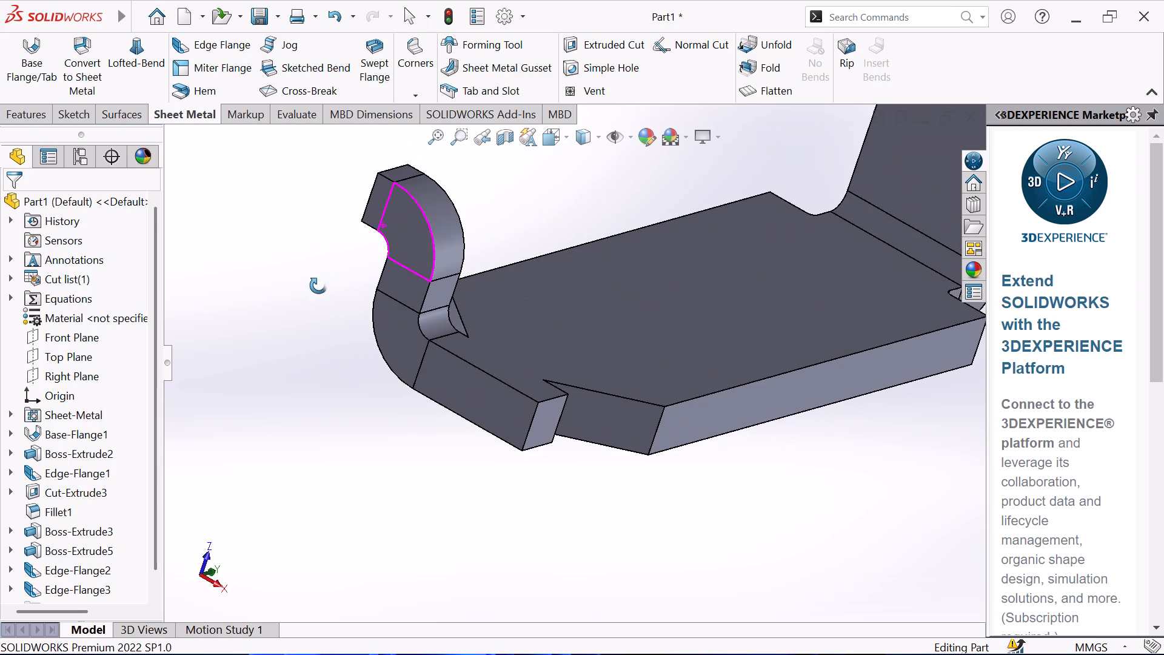
pyautogui.moveTo(318, 286); pyautogui.dragTo(358, 303, button='middle')
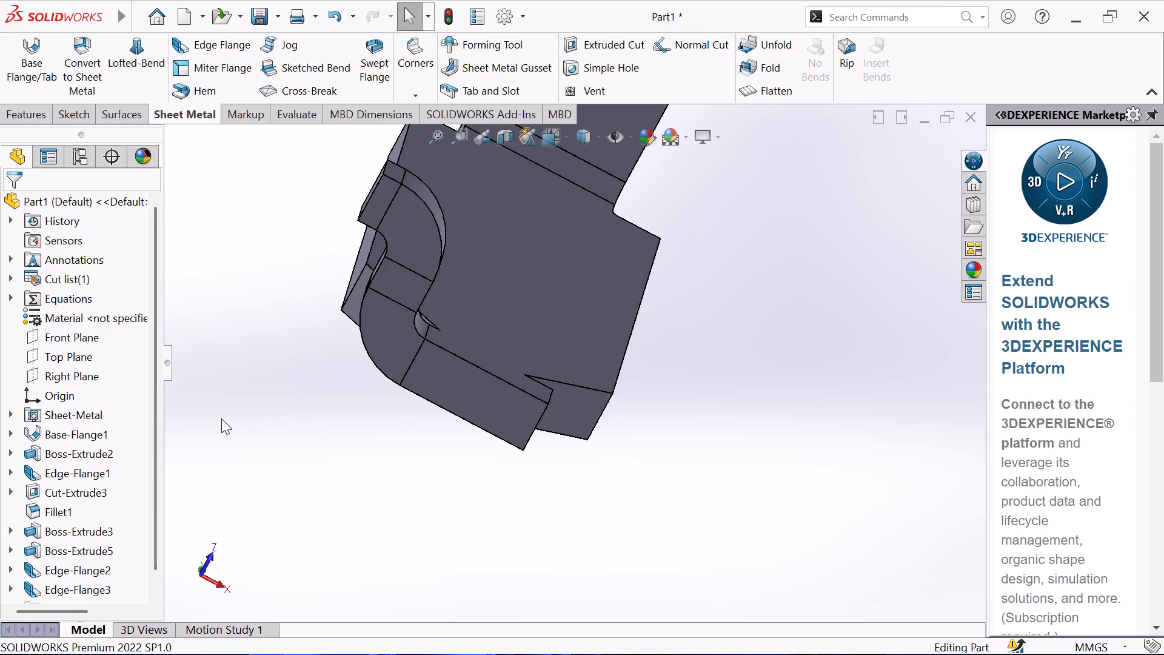
pyautogui.click(101, 588)
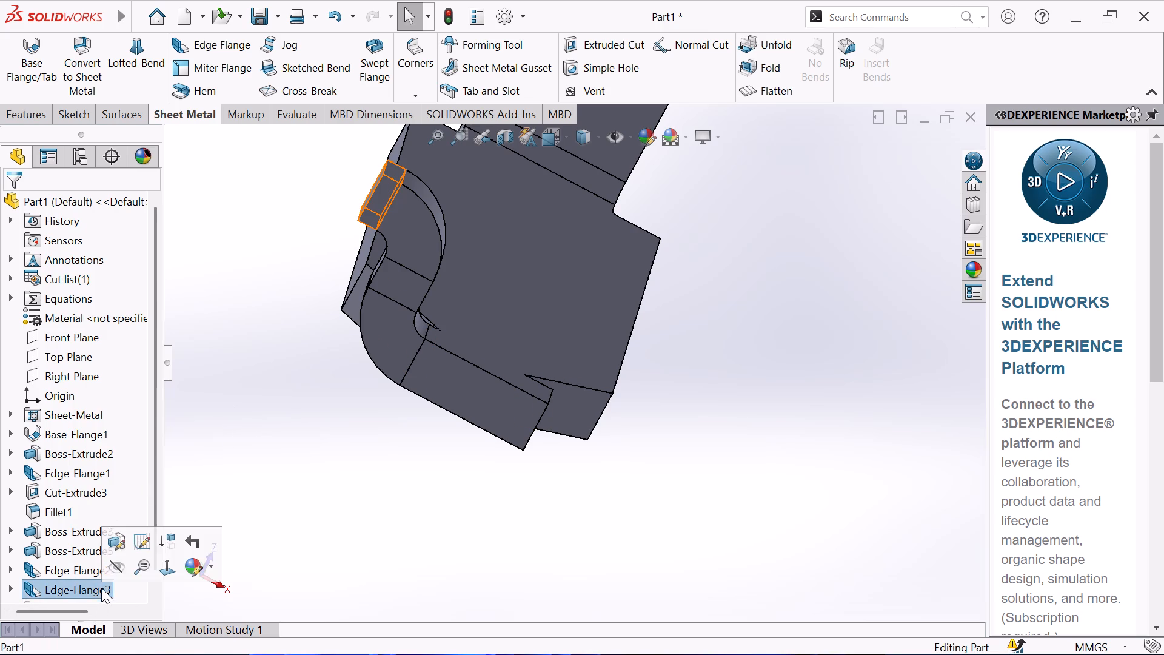
pyautogui.click(119, 538)
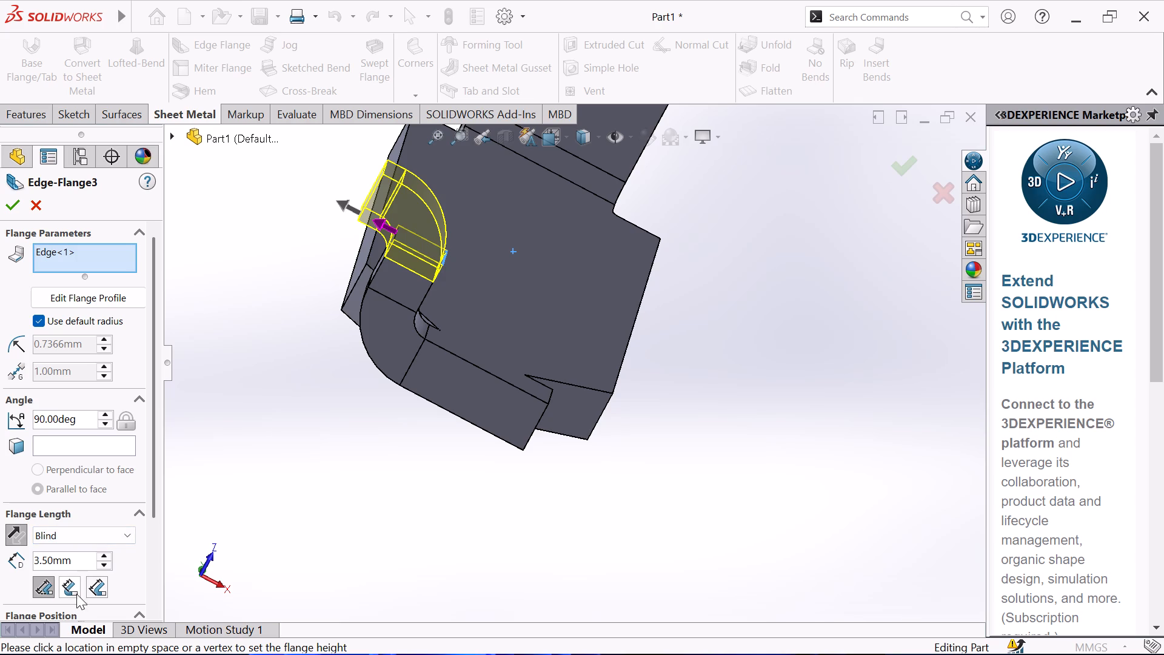
pyautogui.scroll(-1, 72, 575)
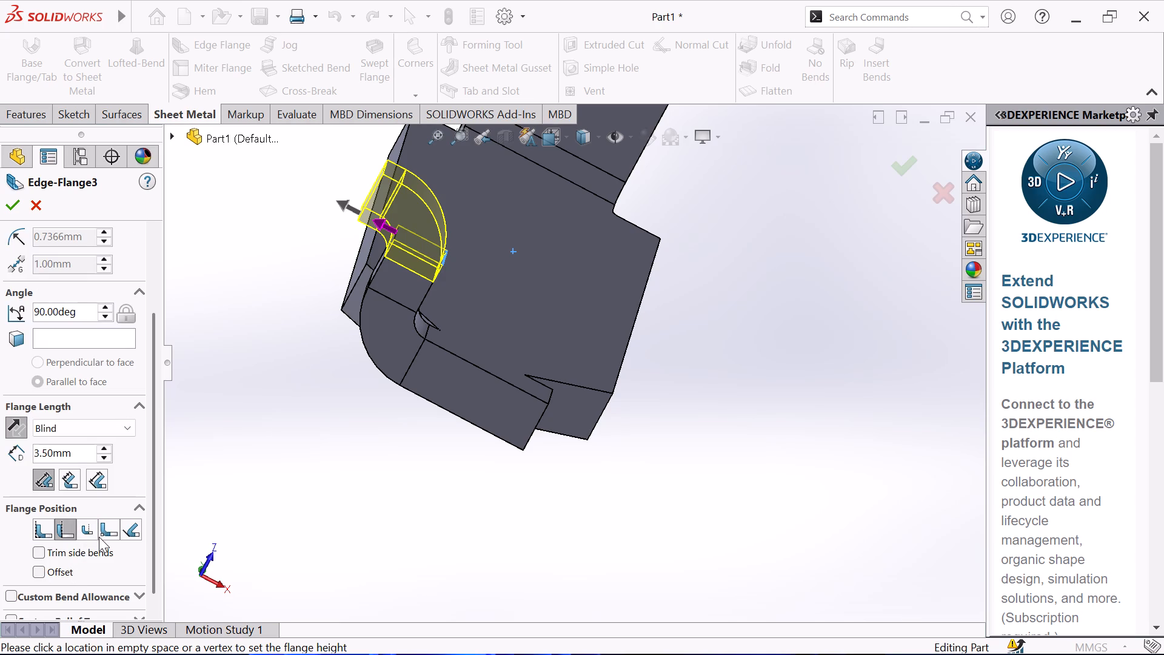
pyautogui.click(44, 532)
pyautogui.moveTo(264, 488); pyautogui.dragTo(264, 468, button='middle')
pyautogui.click(62, 527)
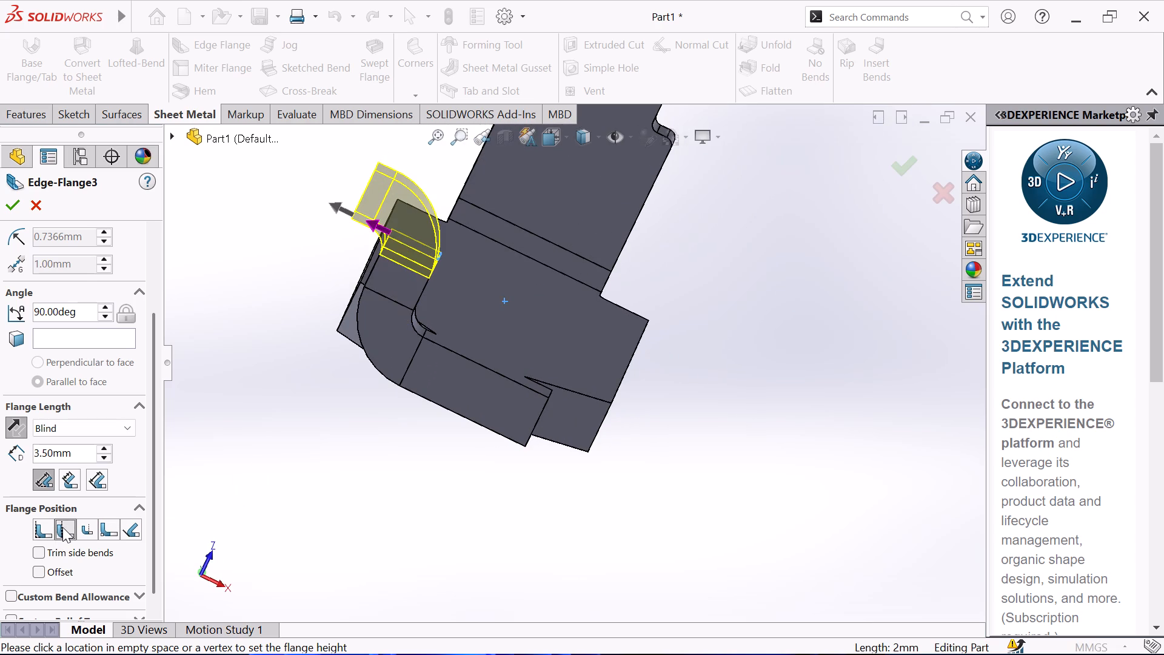
pyautogui.click(87, 529)
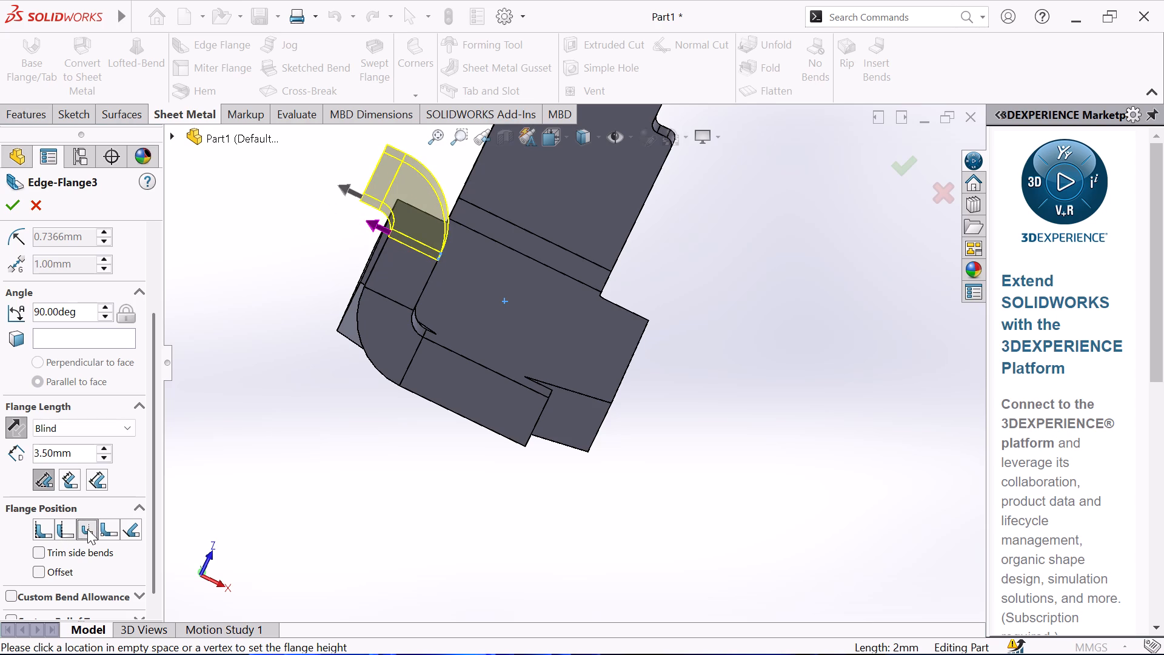
pyautogui.click(106, 531)
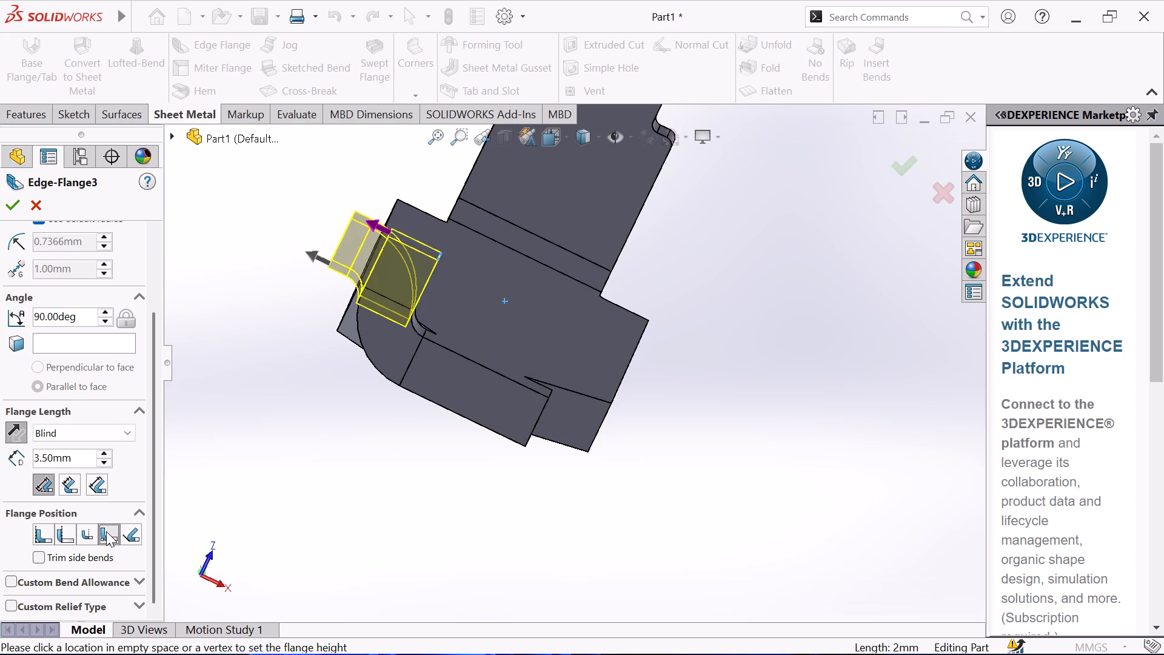
pyautogui.click(136, 534)
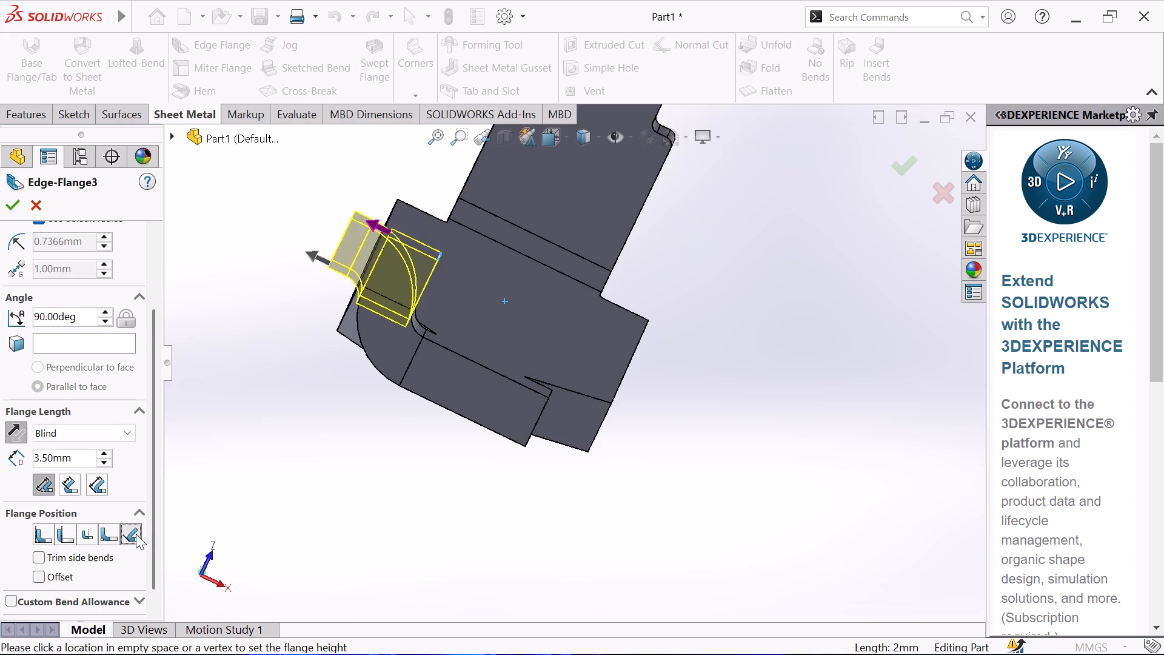
pyautogui.click(90, 534)
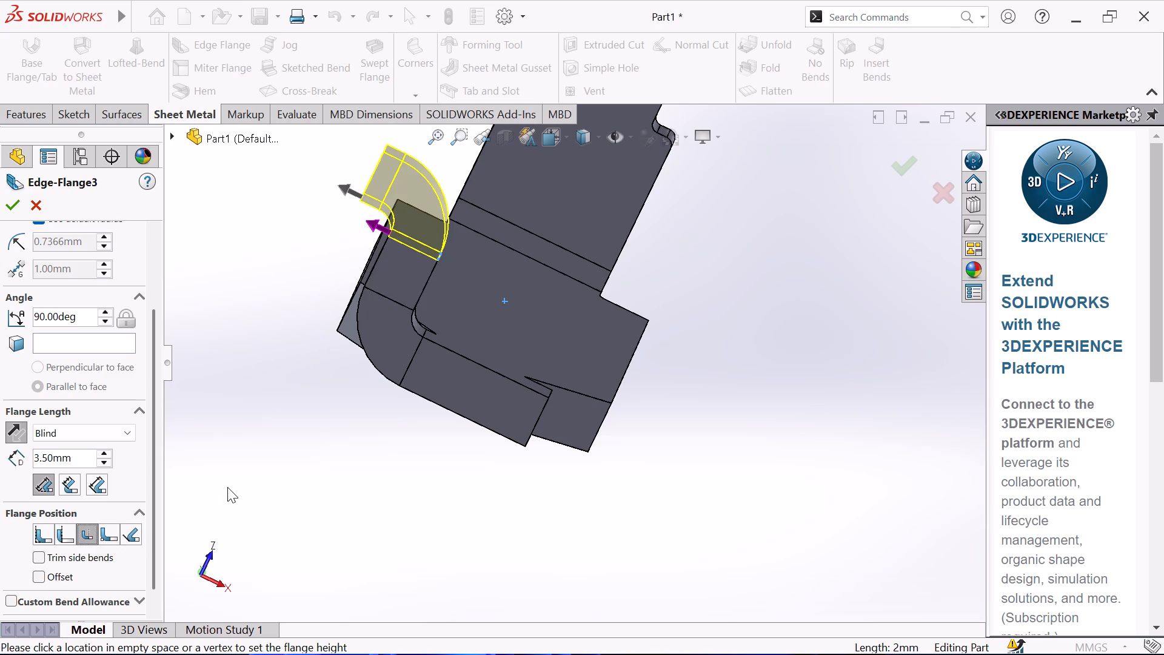
# Measure the outward flange's 3.50 mm length from the inner virtual sharp and apply the edit.
pyautogui.moveTo(227, 487); pyautogui.dragTo(193, 511, button='middle')
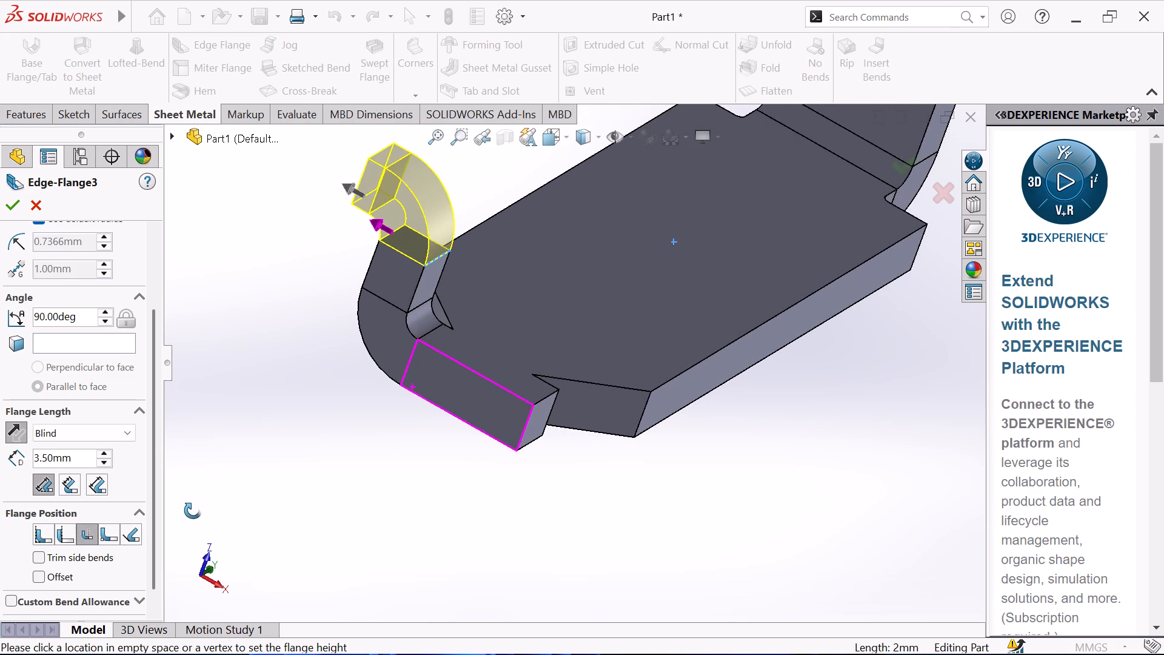
pyautogui.moveTo(193, 511); pyautogui.dragTo(193, 526, button='middle')
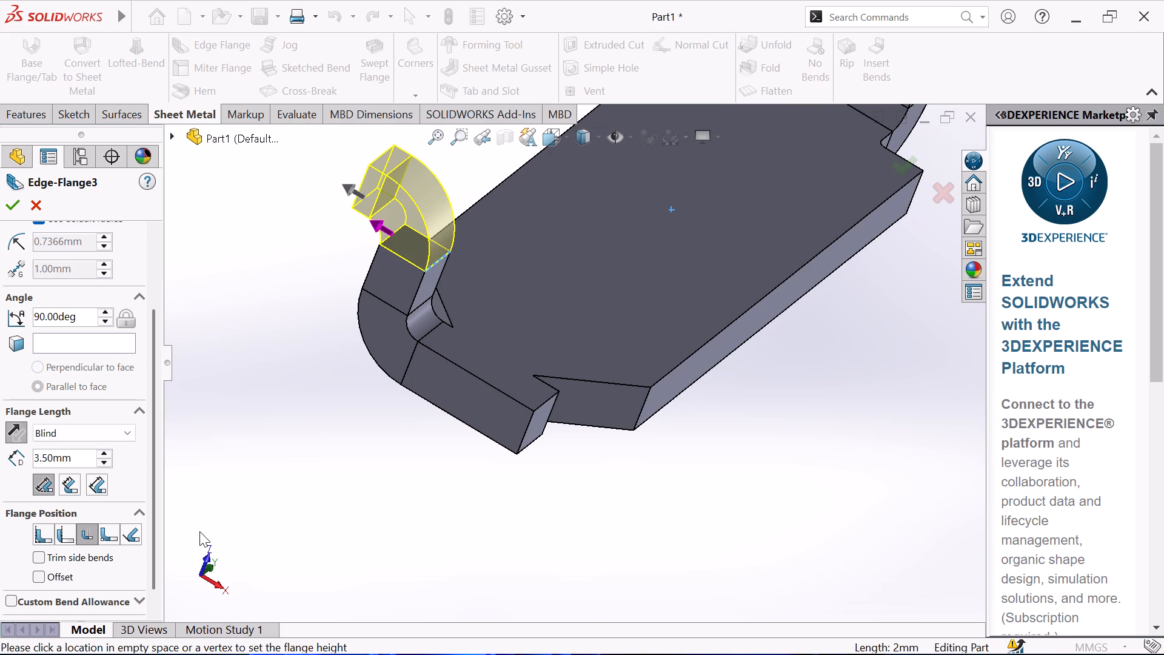
pyautogui.click(69, 489)
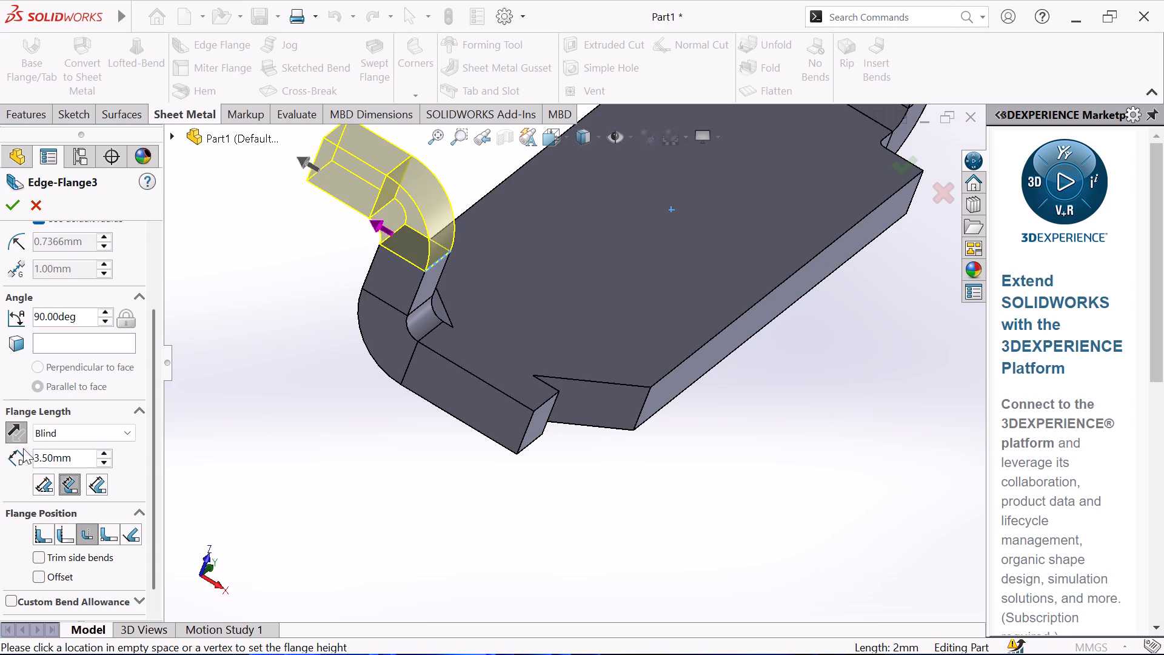
pyautogui.click(12, 204)
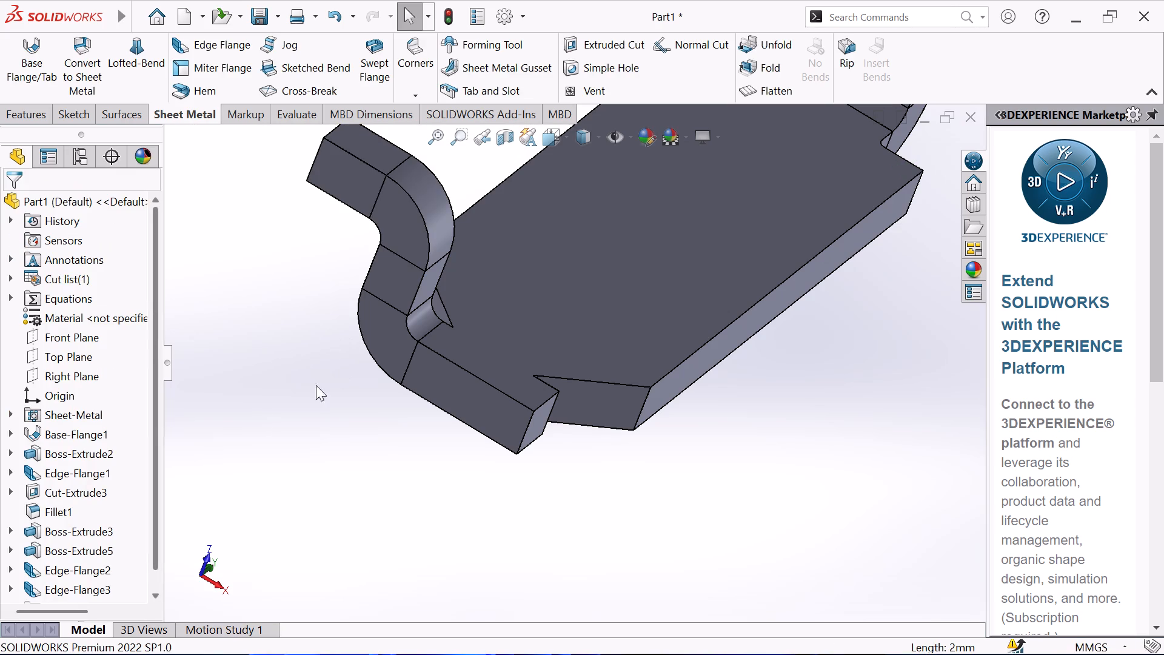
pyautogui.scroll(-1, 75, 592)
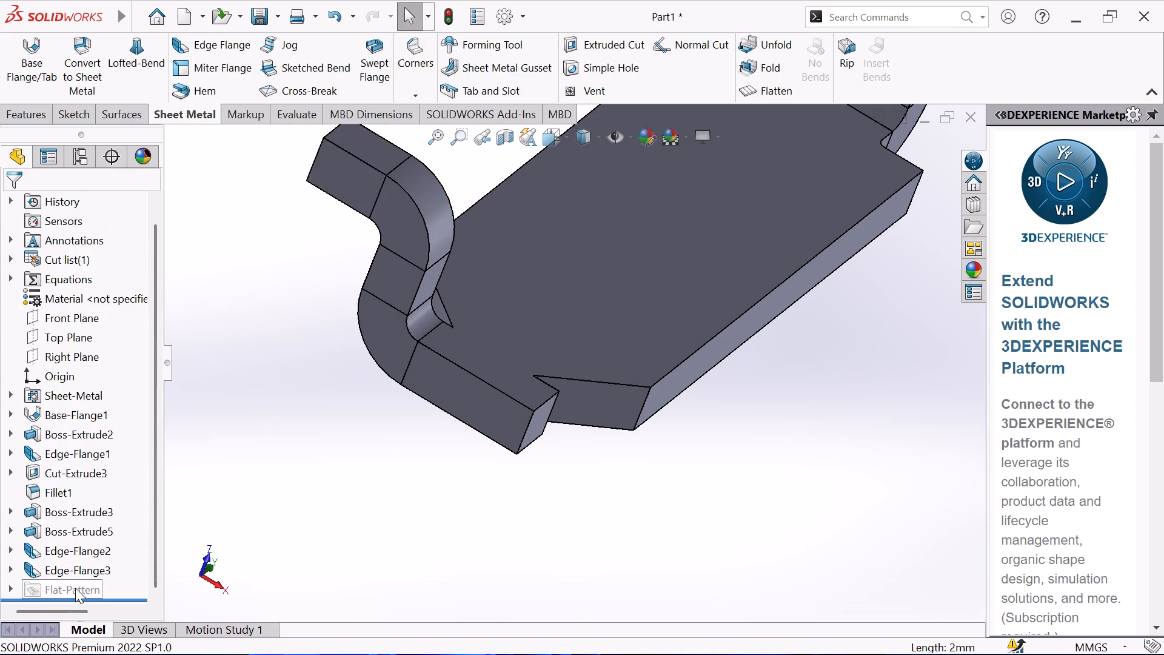
# Edit the upright edge flange on the end tab to measure its length from the inner virtual sharp and position it Bend Outside.
pyautogui.scroll(-1, 75, 574)
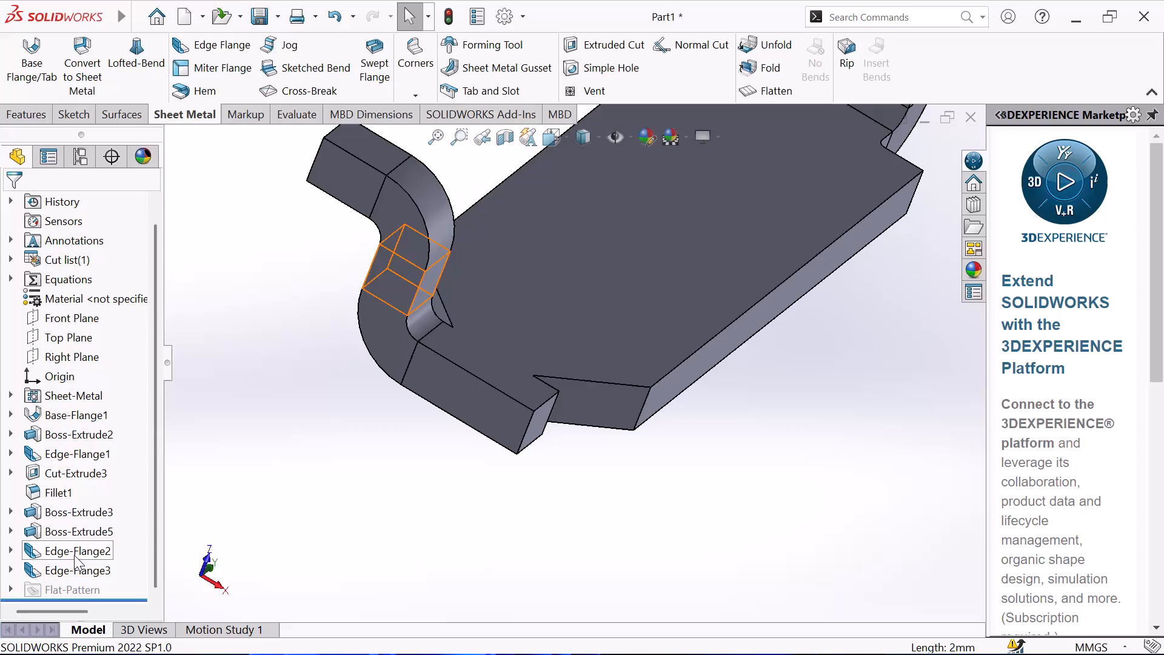
pyautogui.click(76, 549)
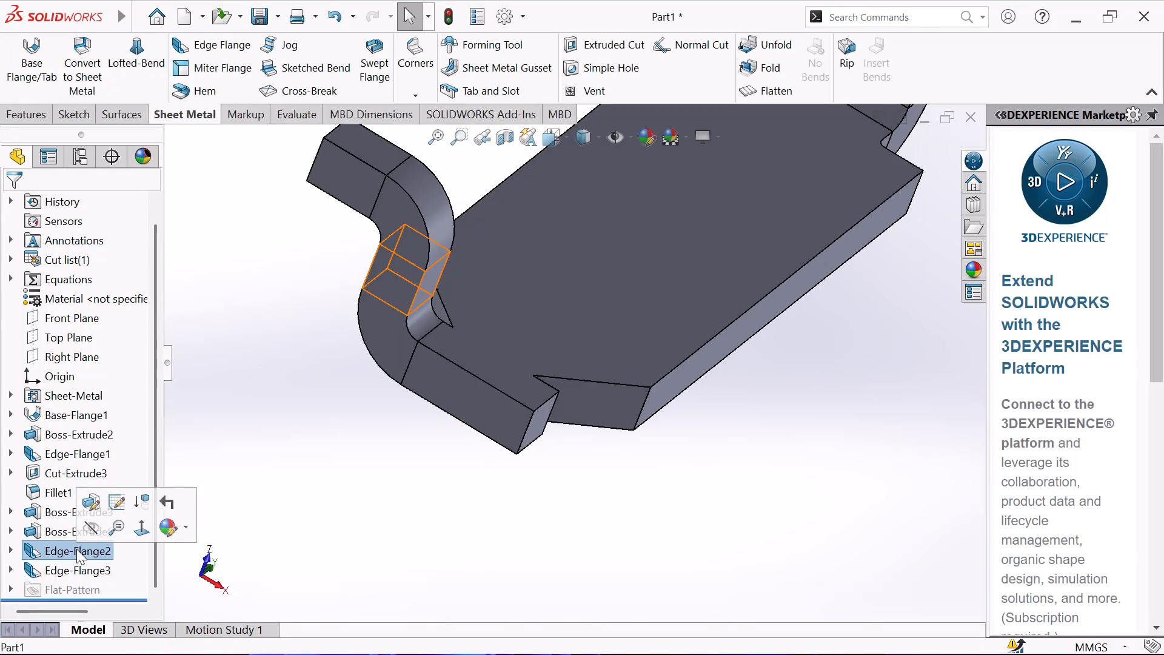
pyautogui.click(90, 493)
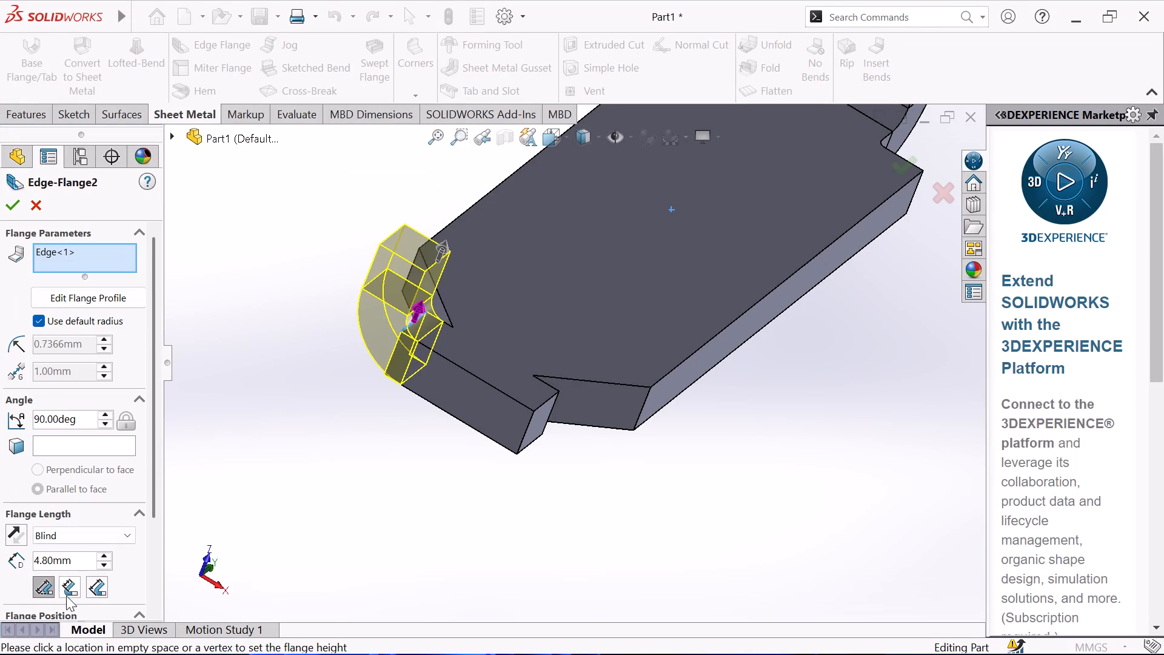
pyautogui.click(69, 591)
pyautogui.scroll(-1, 73, 587)
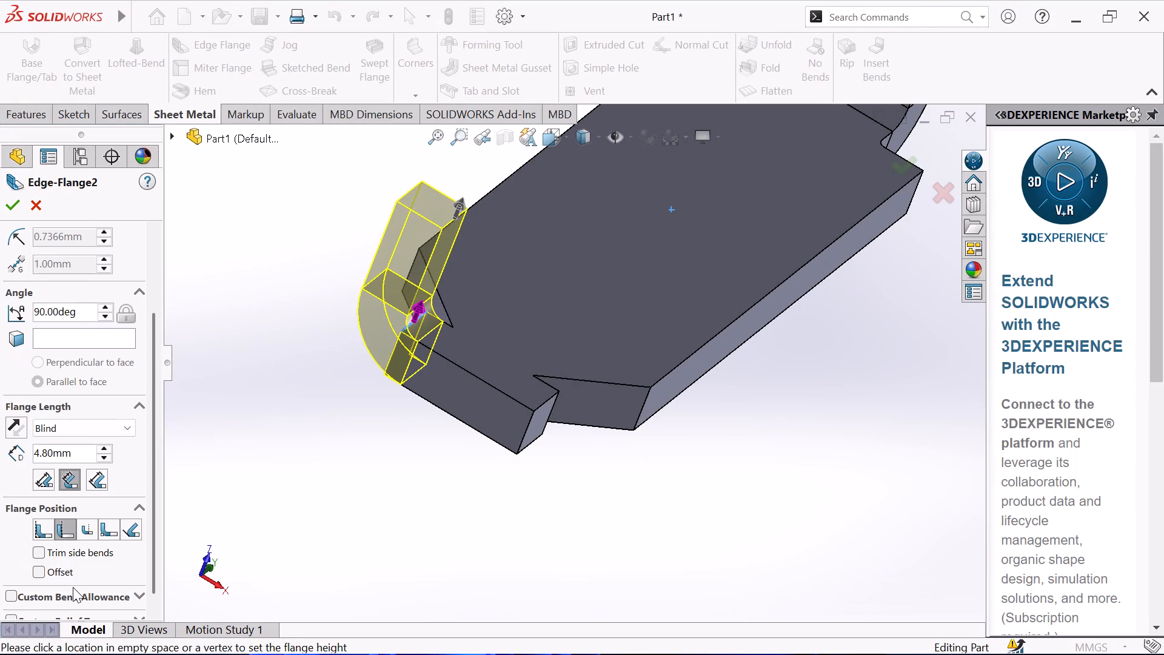
pyautogui.click(84, 533)
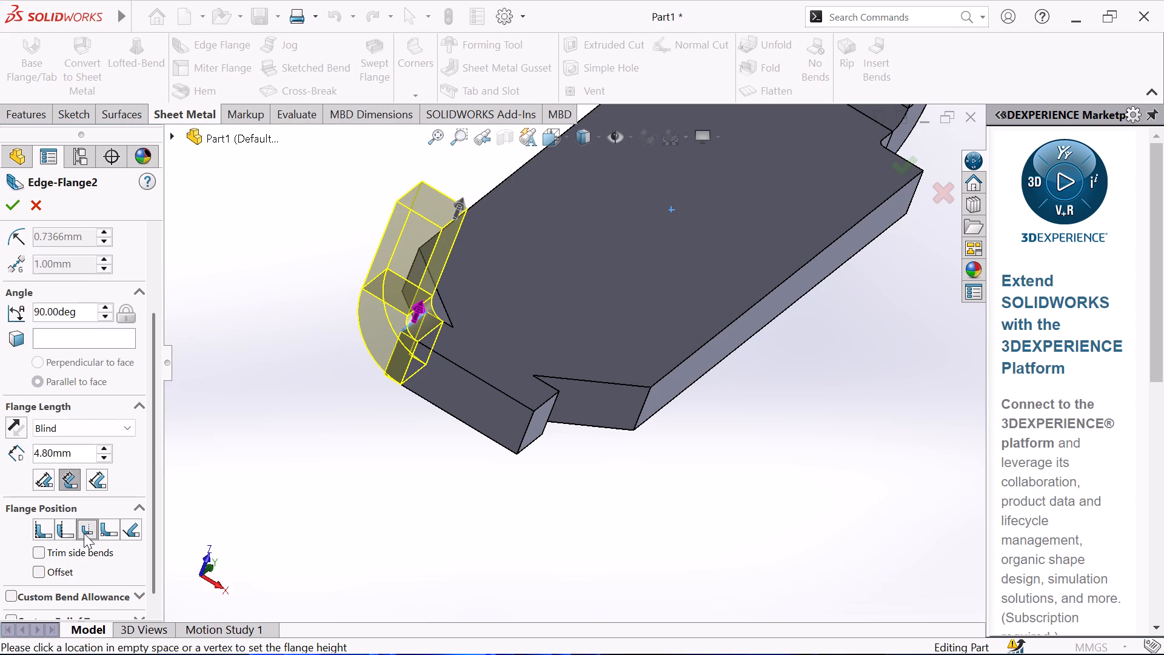
pyautogui.click(11, 209)
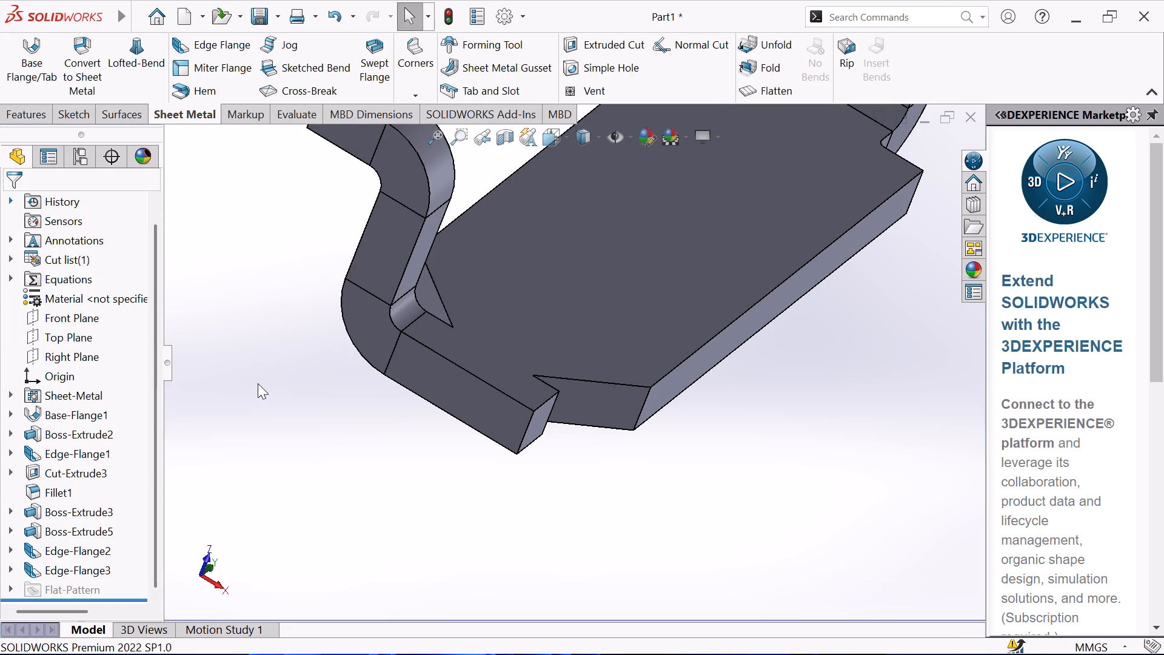
# Mirror Edge-Flange2 and Edge-Flange3 about the Right Plane to the opposite side of the end tab.
pyautogui.scroll(2, 261, 388)
pyautogui.moveTo(261, 388); pyautogui.dragTo(230, 418, button='middle')
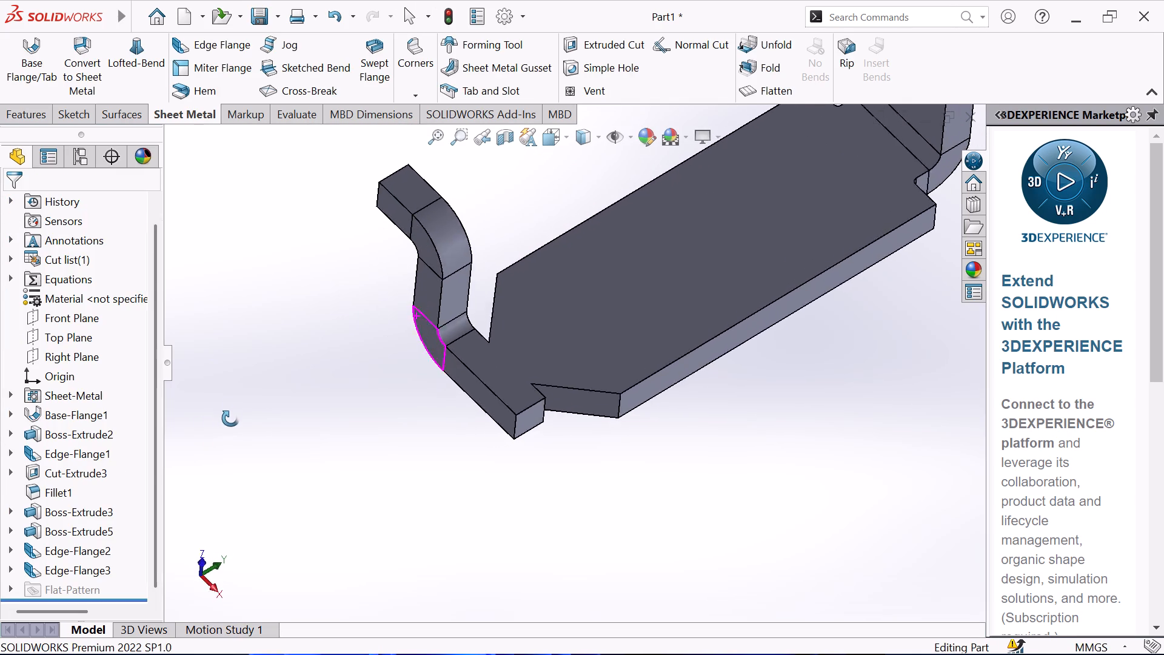
pyautogui.moveTo(230, 418); pyautogui.dragTo(249, 397, button='middle')
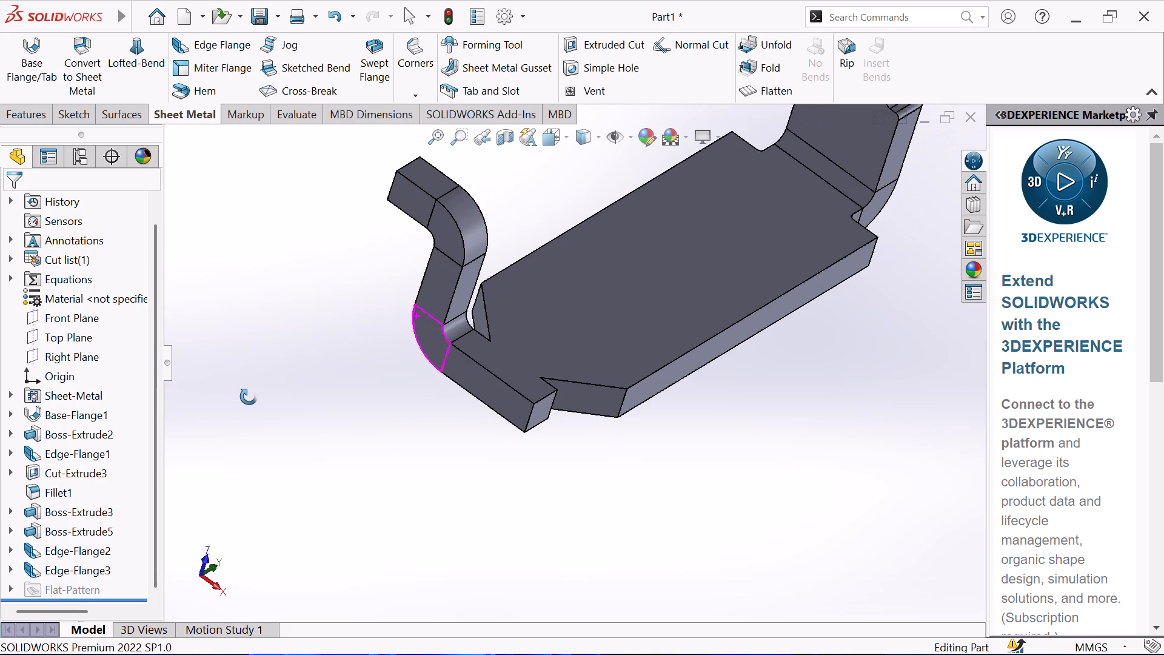
pyautogui.moveTo(249, 397); pyautogui.dragTo(296, 428, button='middle')
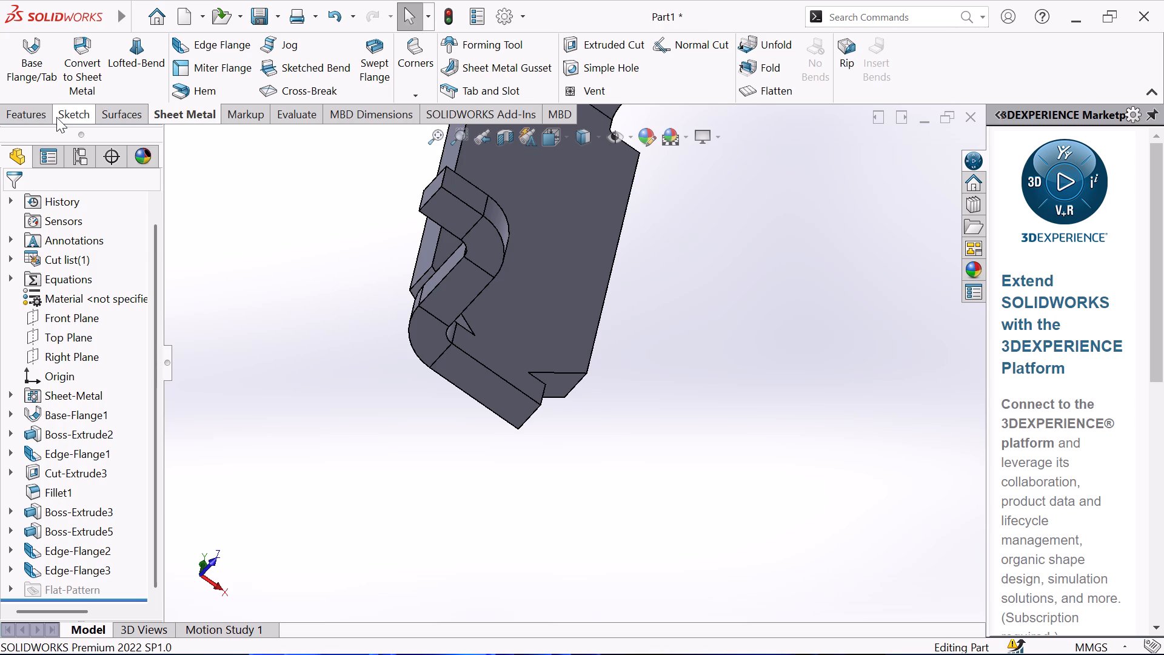
pyautogui.click(21, 114)
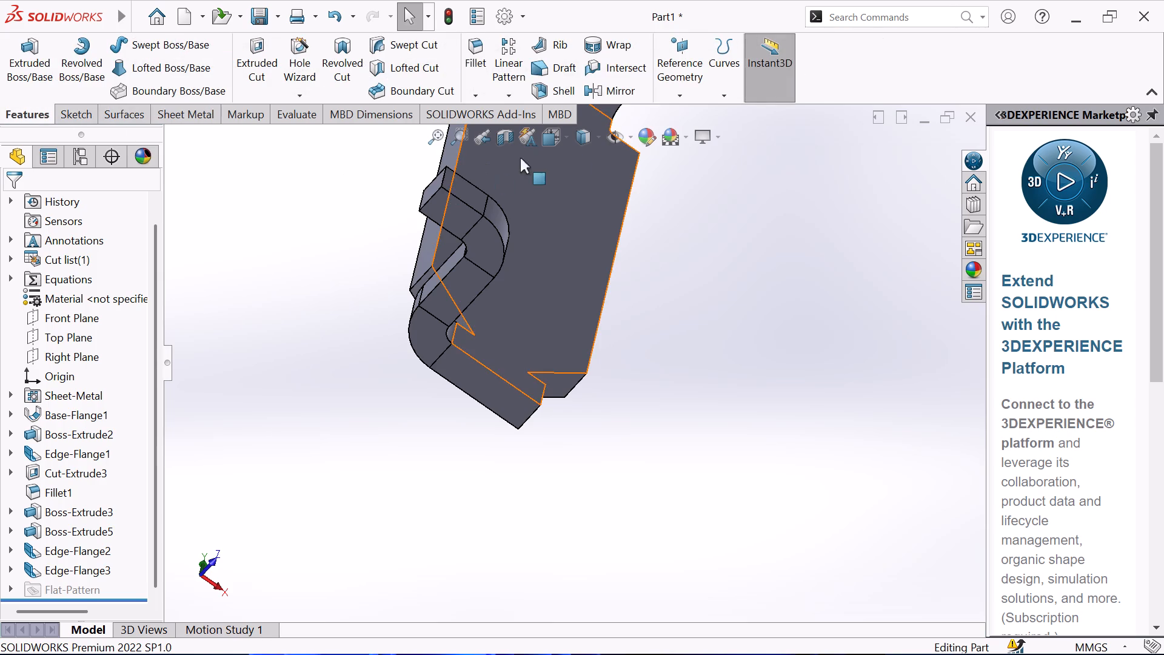
pyautogui.click(612, 99)
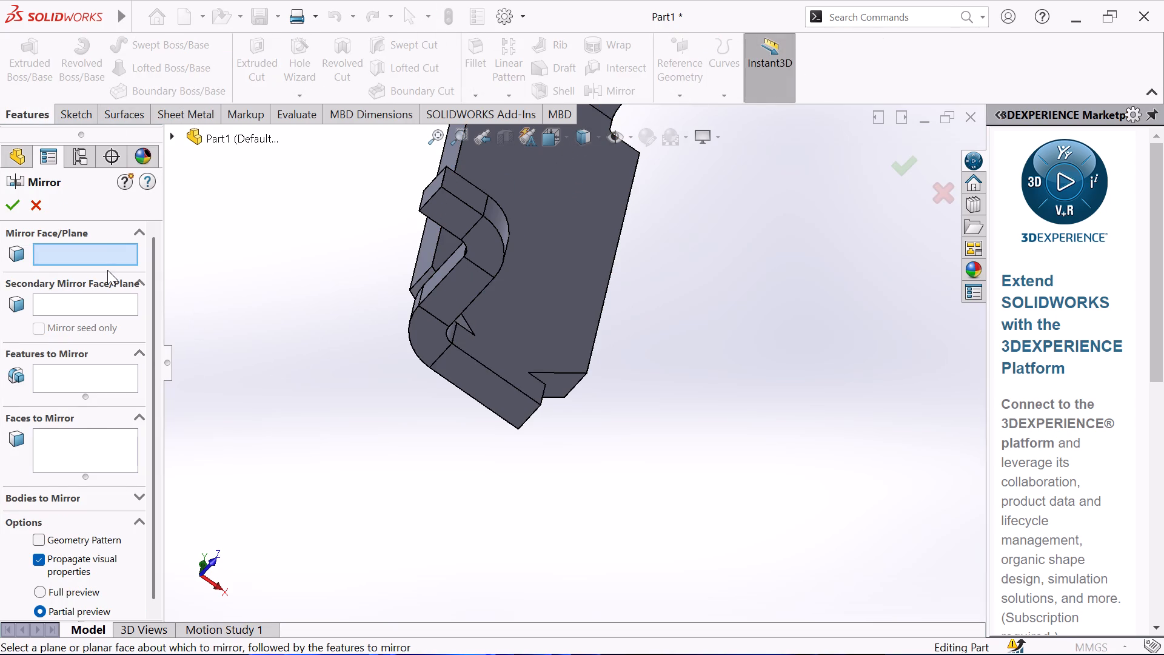
pyautogui.click(171, 136)
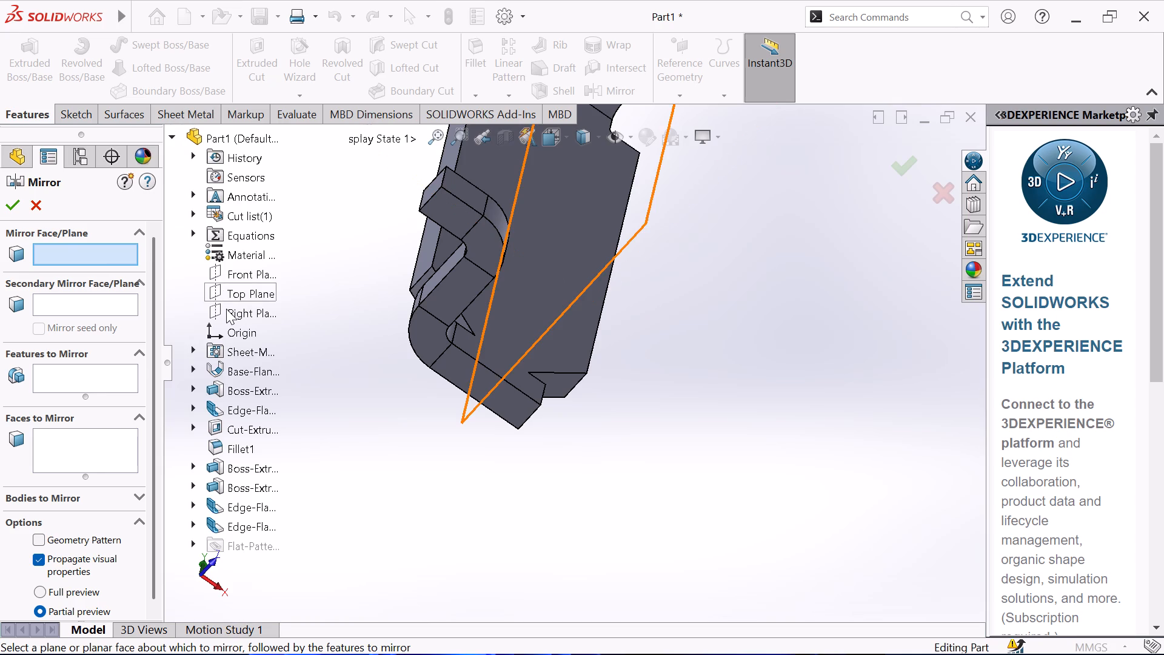
pyautogui.click(226, 309)
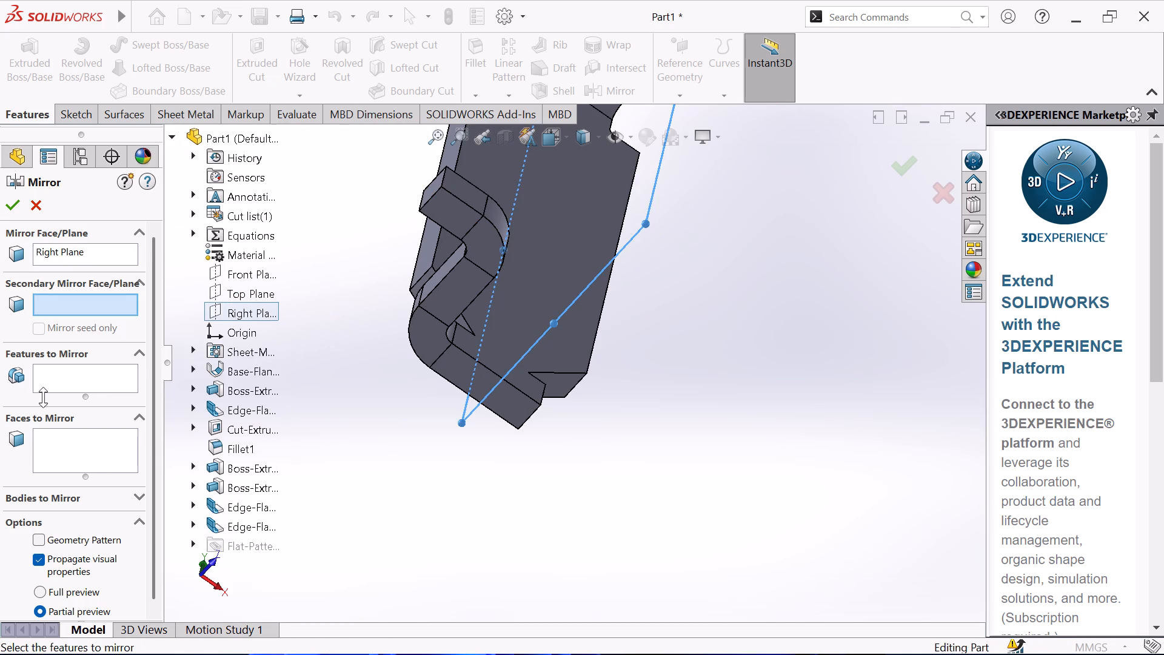
pyautogui.click(54, 383)
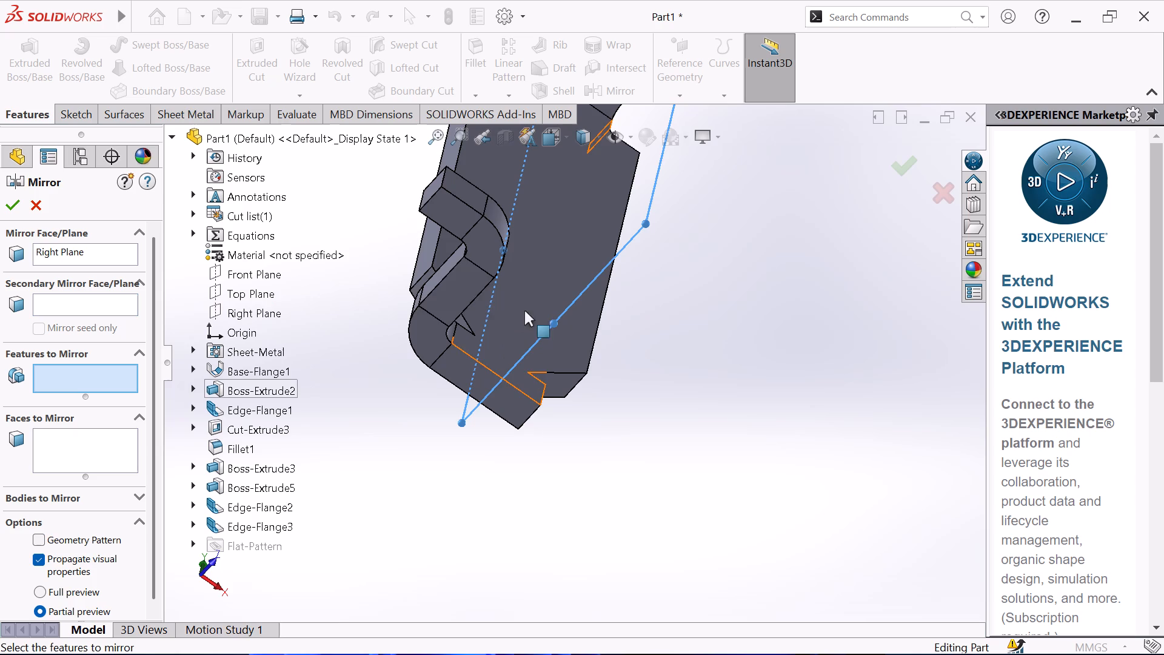
pyautogui.click(446, 285)
pyautogui.click(475, 252)
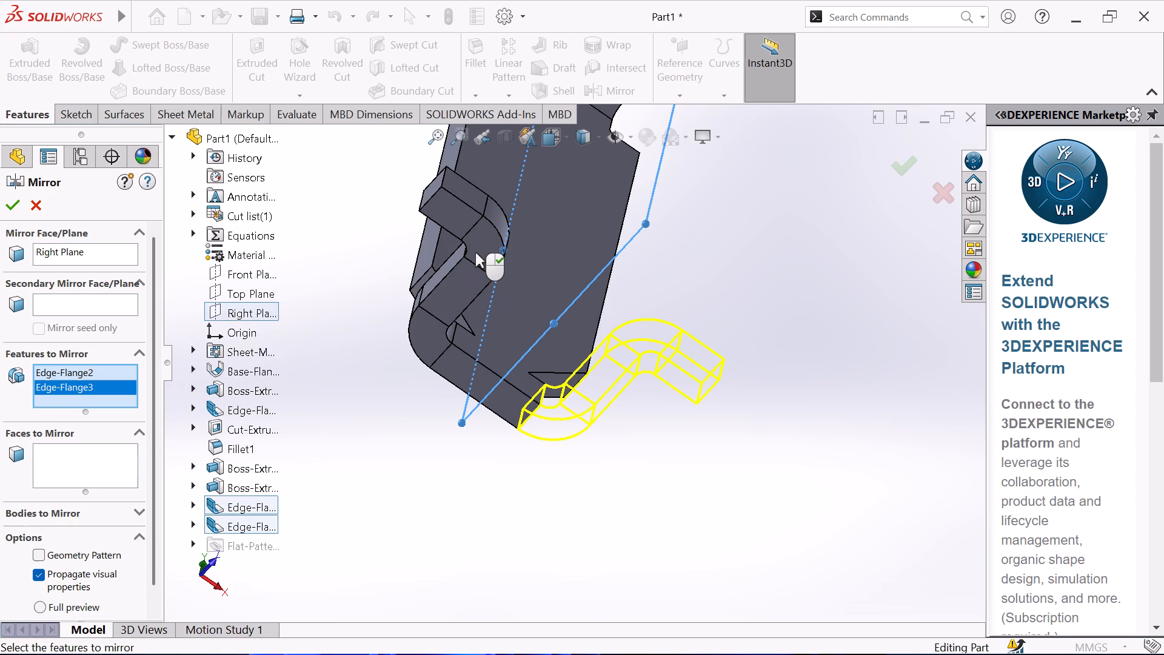
pyautogui.click(18, 206)
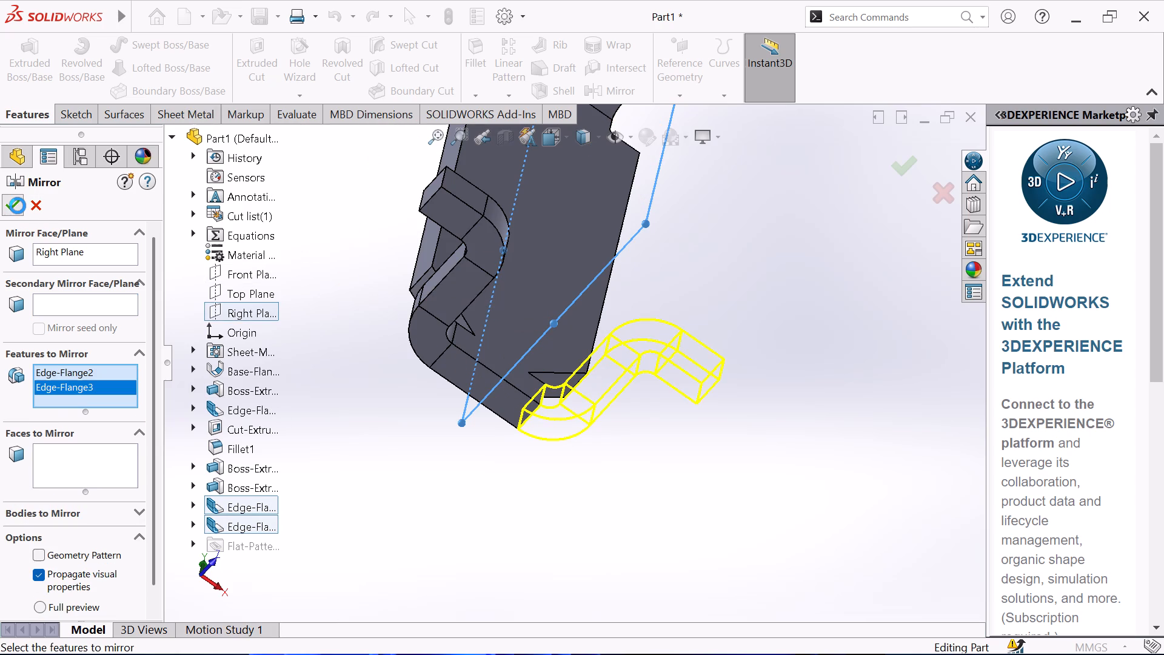
pyautogui.click(365, 373)
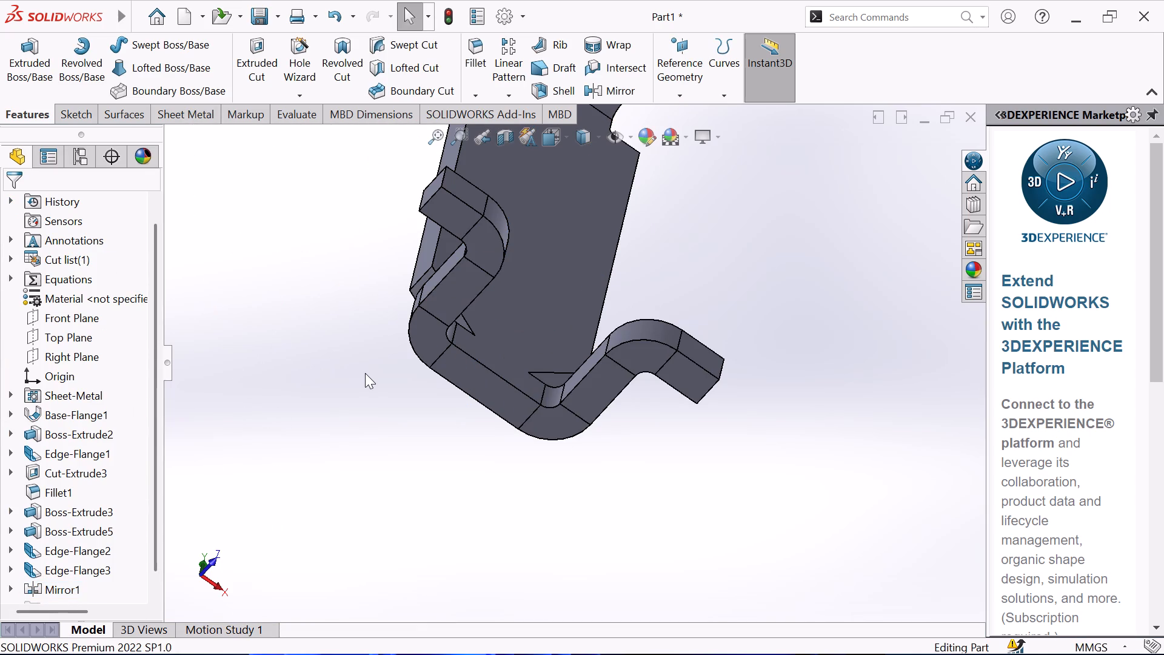
# Override the default parameters of the base flange and set its thickness to 0.90 mm.
pyautogui.scroll(2, 368, 371)
pyautogui.moveTo(369, 366); pyautogui.dragTo(325, 335, button='middle')
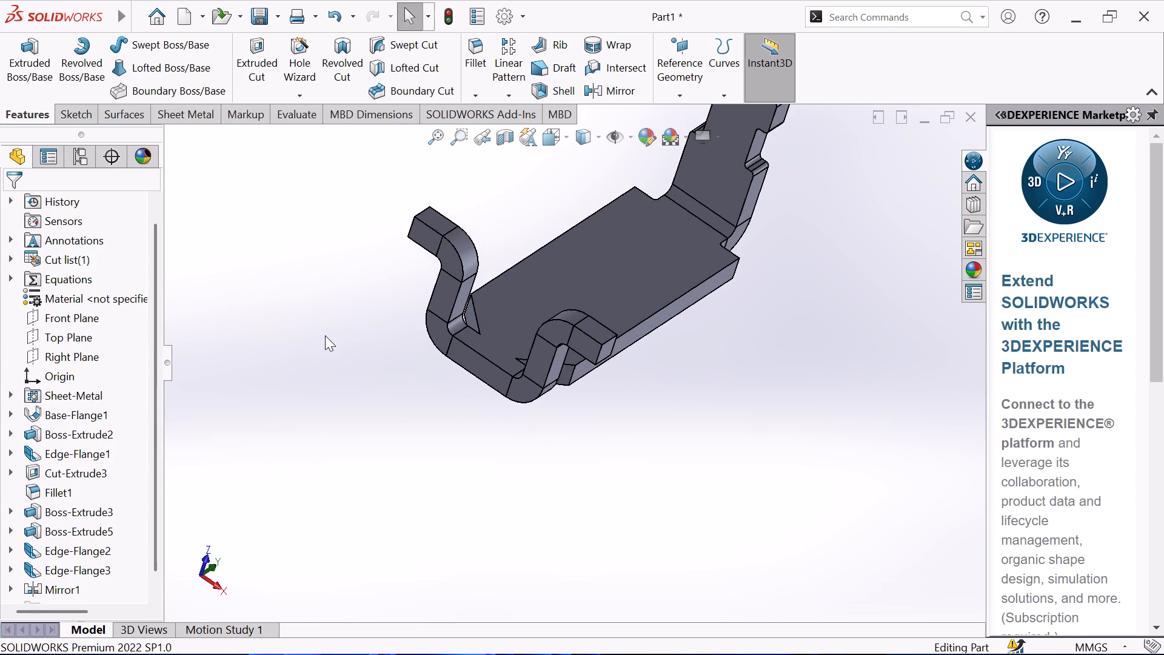
pyautogui.moveTo(324, 336); pyautogui.dragTo(306, 420, button='middle')
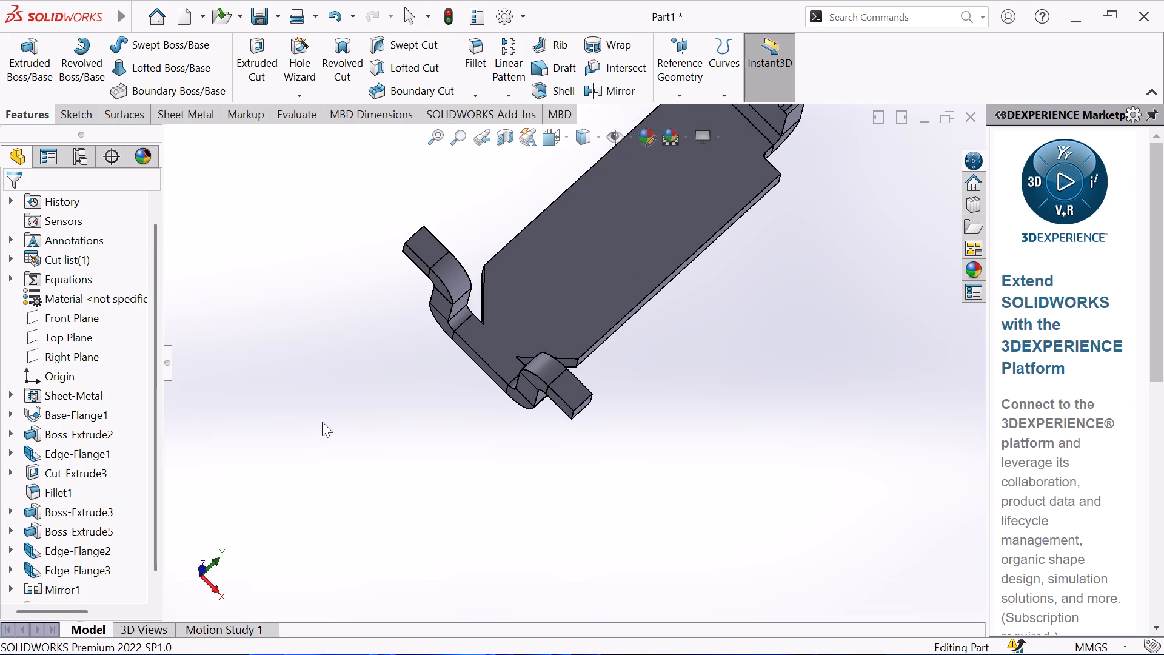
pyautogui.scroll(2, 477, 385)
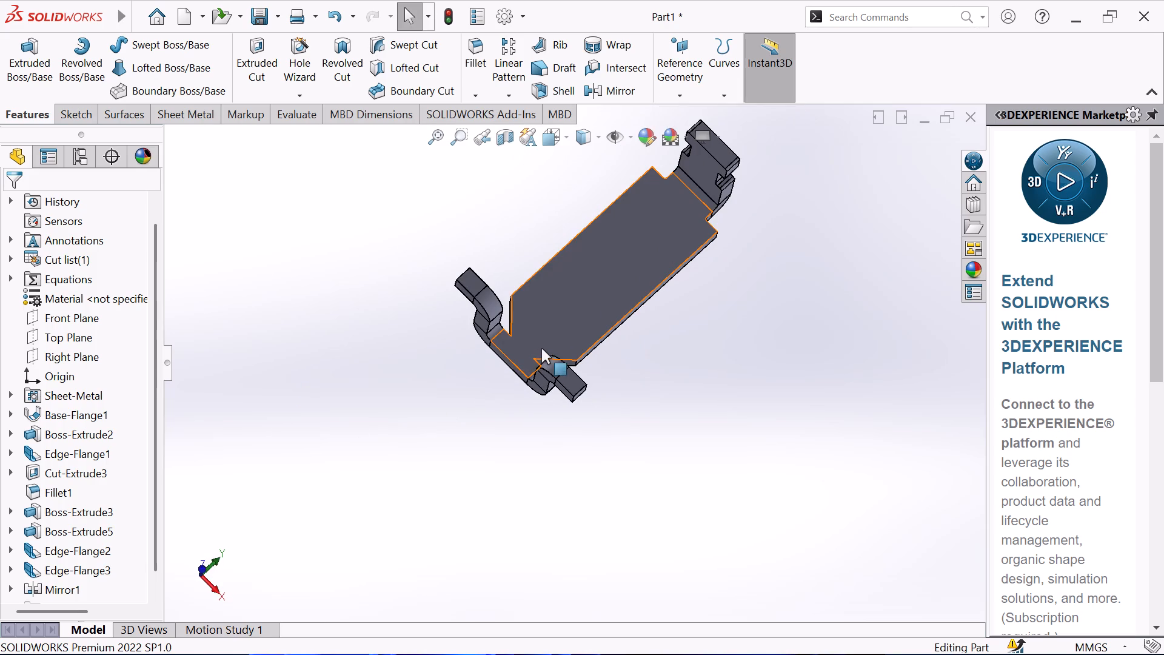
pyautogui.scroll(-1, 541, 348)
pyautogui.moveTo(547, 347); pyautogui.dragTo(604, 343, button='middle')
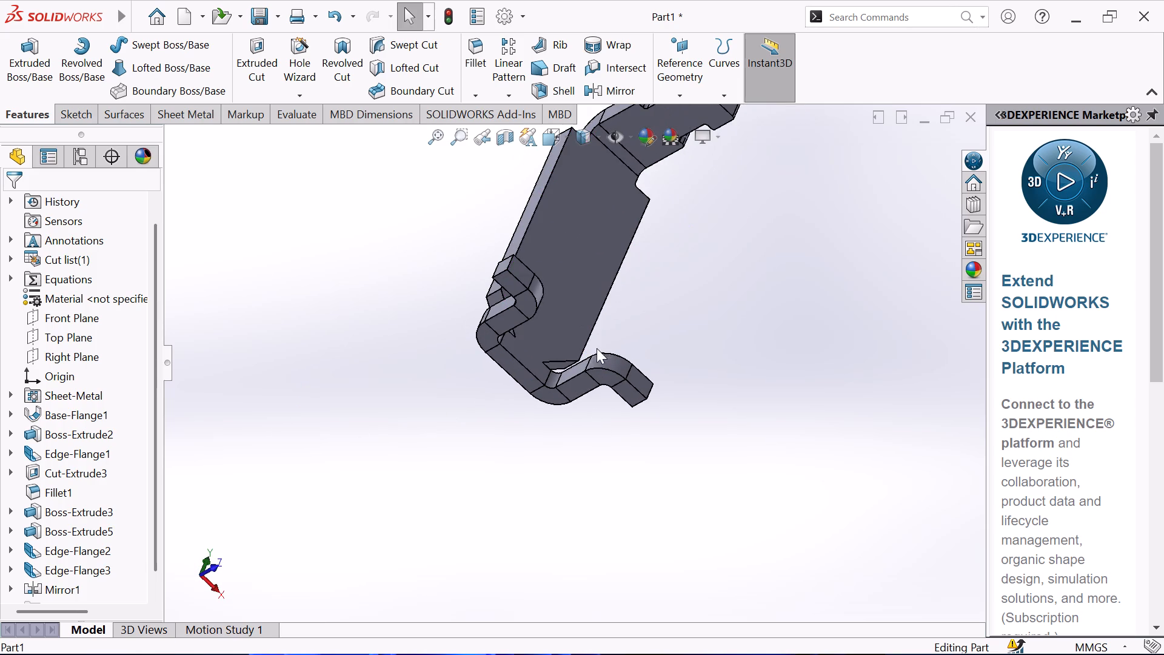
pyautogui.click(72, 416)
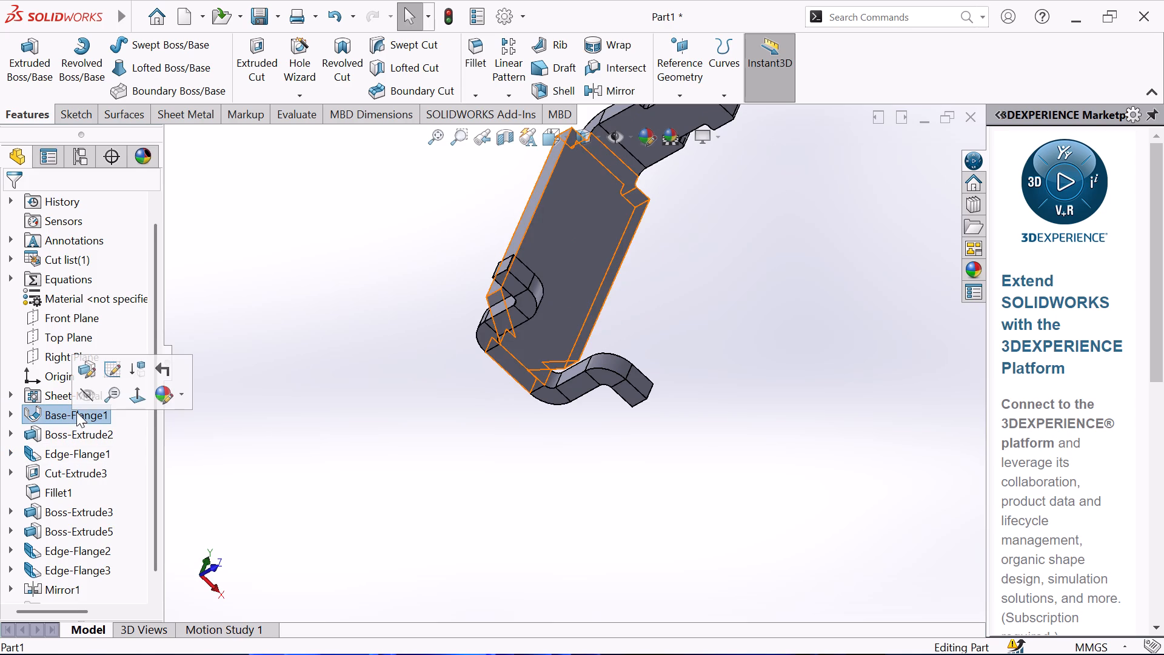
pyautogui.click(89, 372)
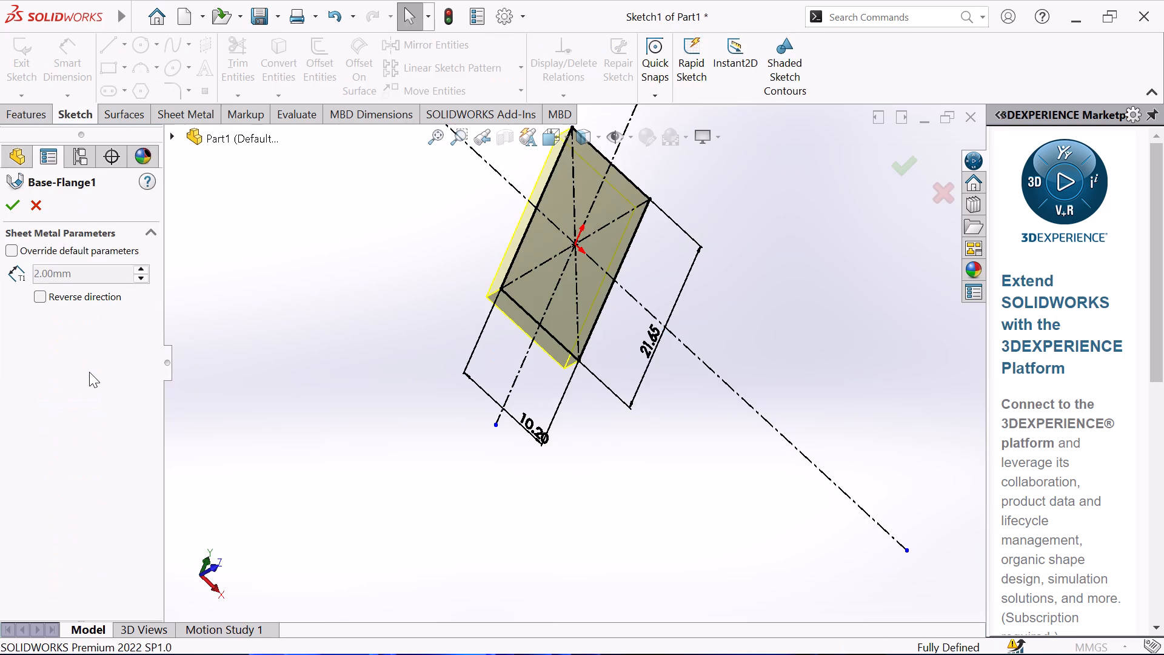
pyautogui.click(13, 250)
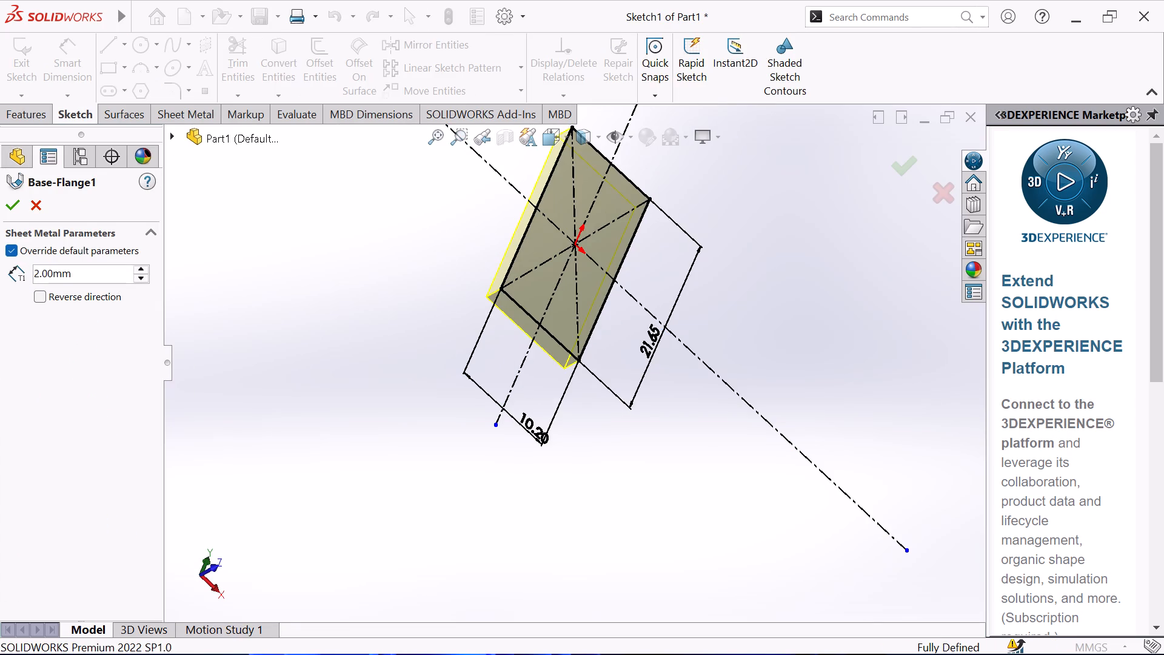
pyautogui.doubleClick(96, 278)
pyautogui.write('.90')
pyautogui.press('Return')
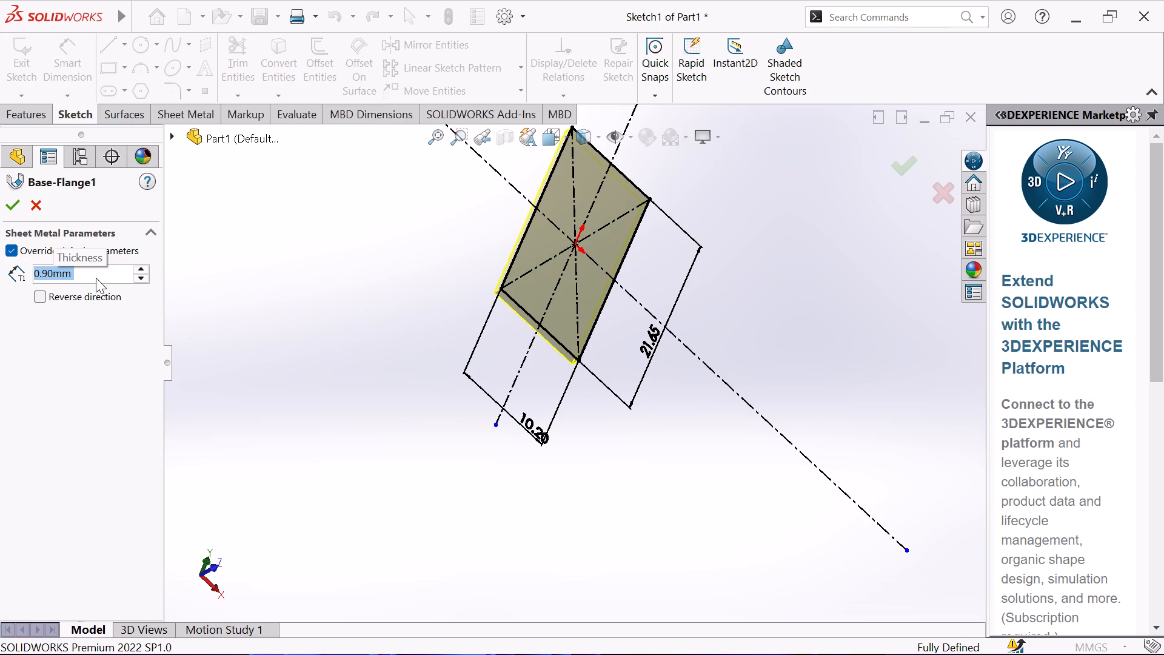
pyautogui.click(12, 202)
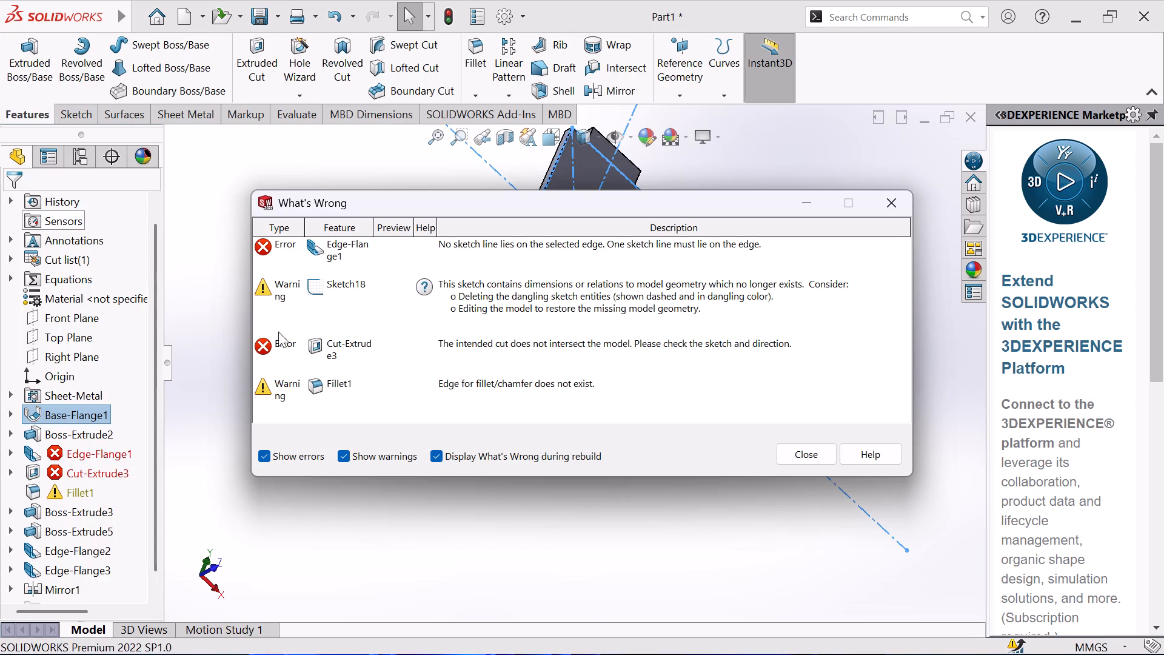
pyautogui.click(816, 457)
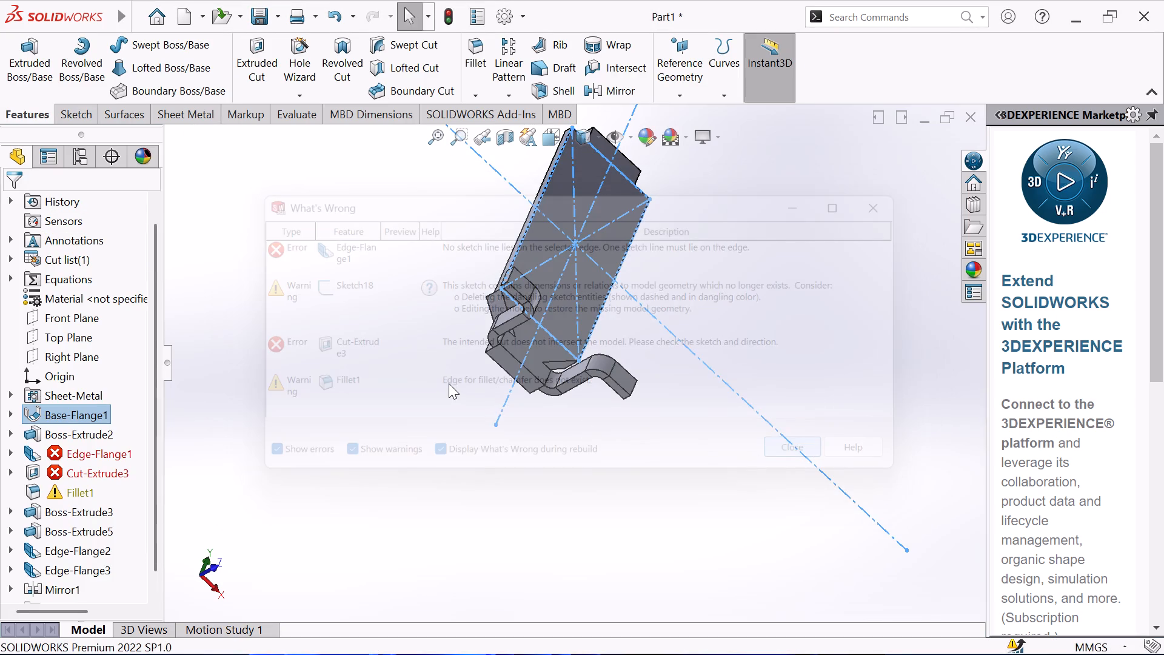
# Set the blind extrusion depth of the tapered end, Boss-Extrude3, to 0.90 mm.
pyautogui.scroll(1, 449, 383)
pyautogui.moveTo(449, 381); pyautogui.dragTo(487, 406, button='middle')
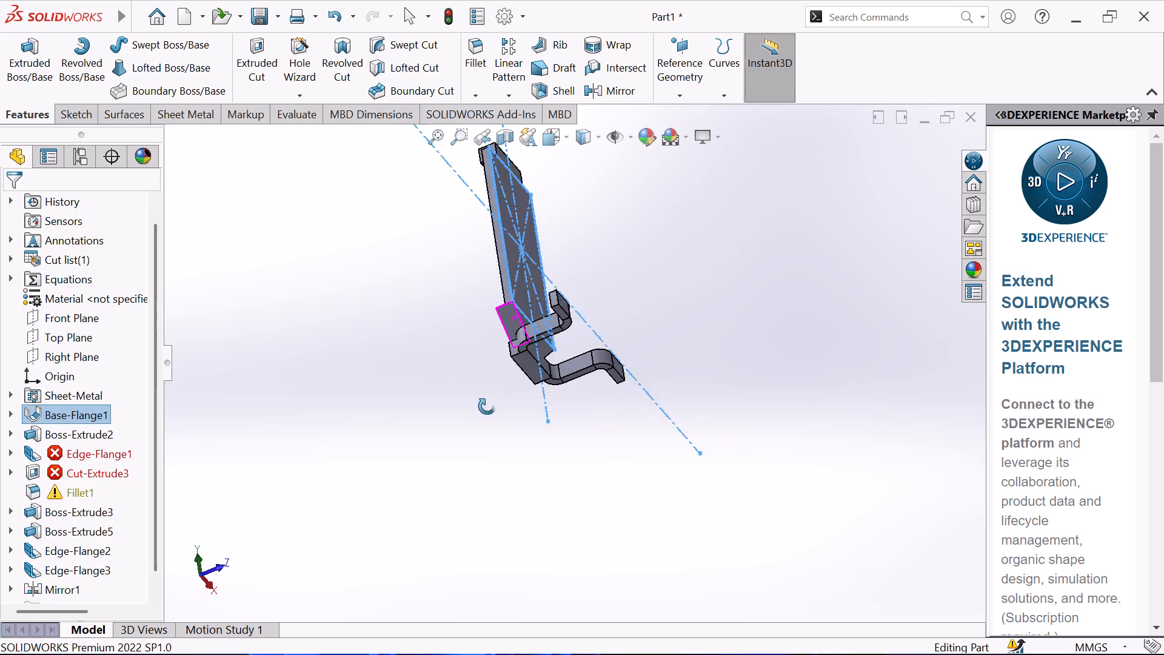
pyautogui.moveTo(487, 406); pyautogui.dragTo(406, 439, button='middle')
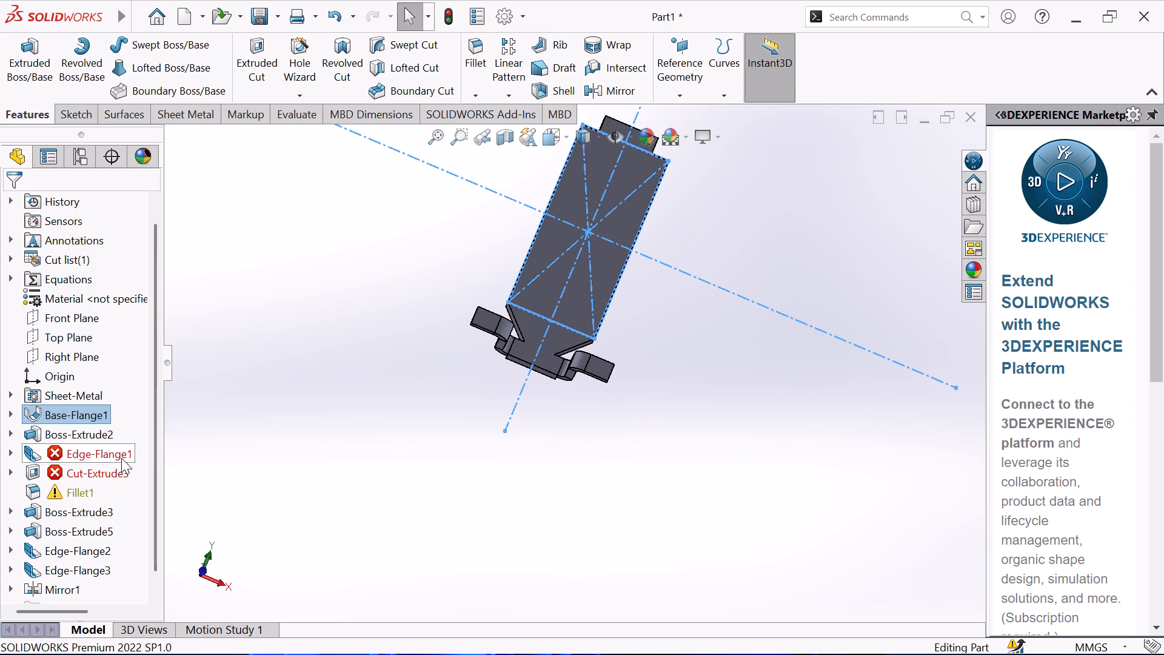
pyautogui.click(56, 514)
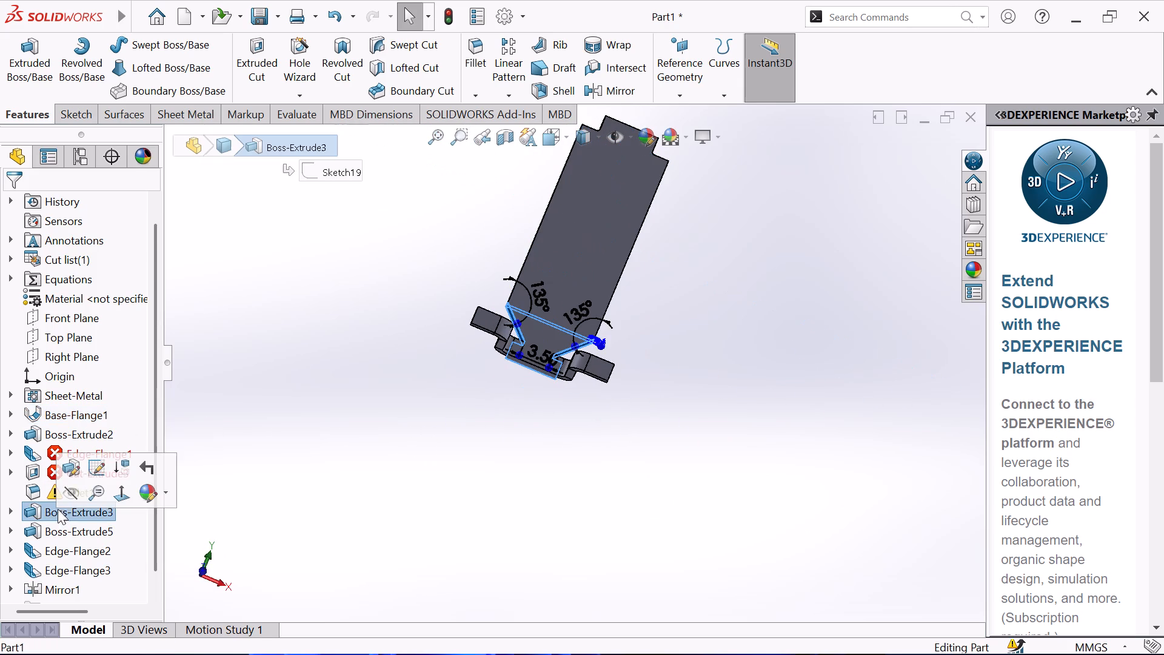
pyautogui.click(69, 466)
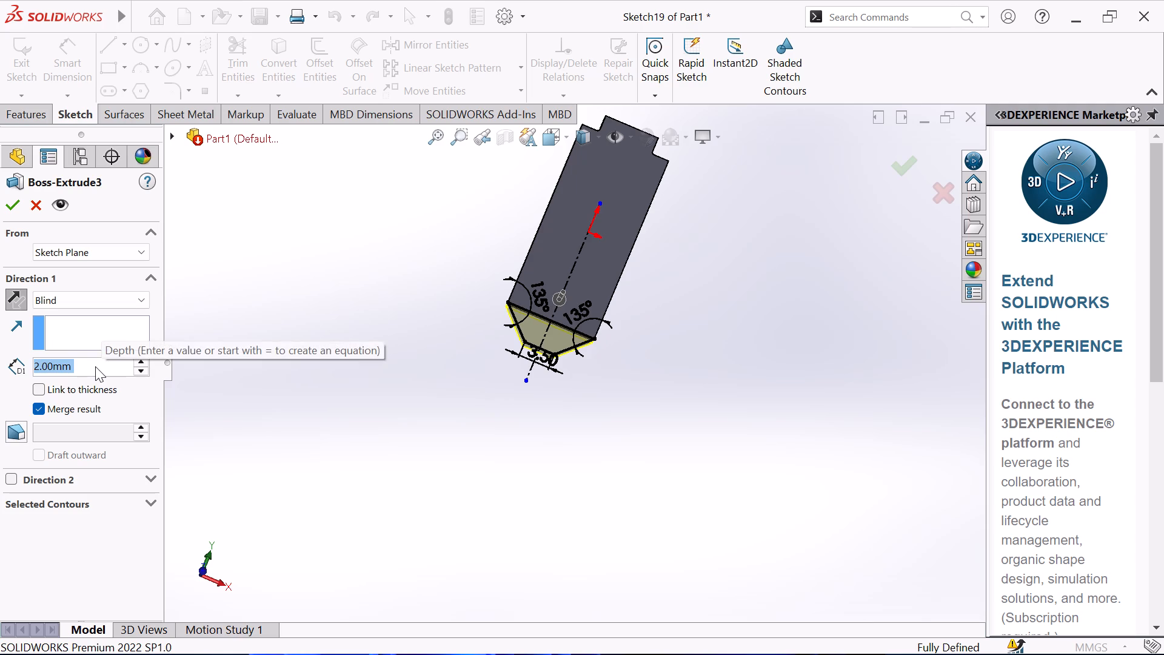
pyautogui.write('.90')
pyautogui.press('Return')
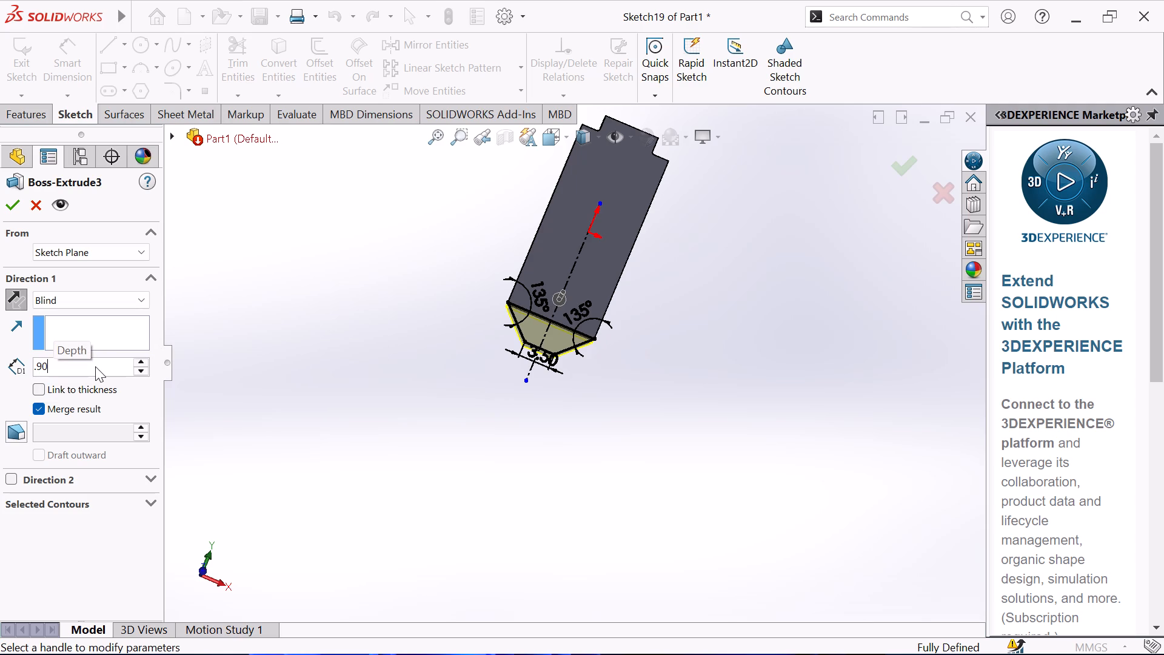
pyautogui.click(10, 204)
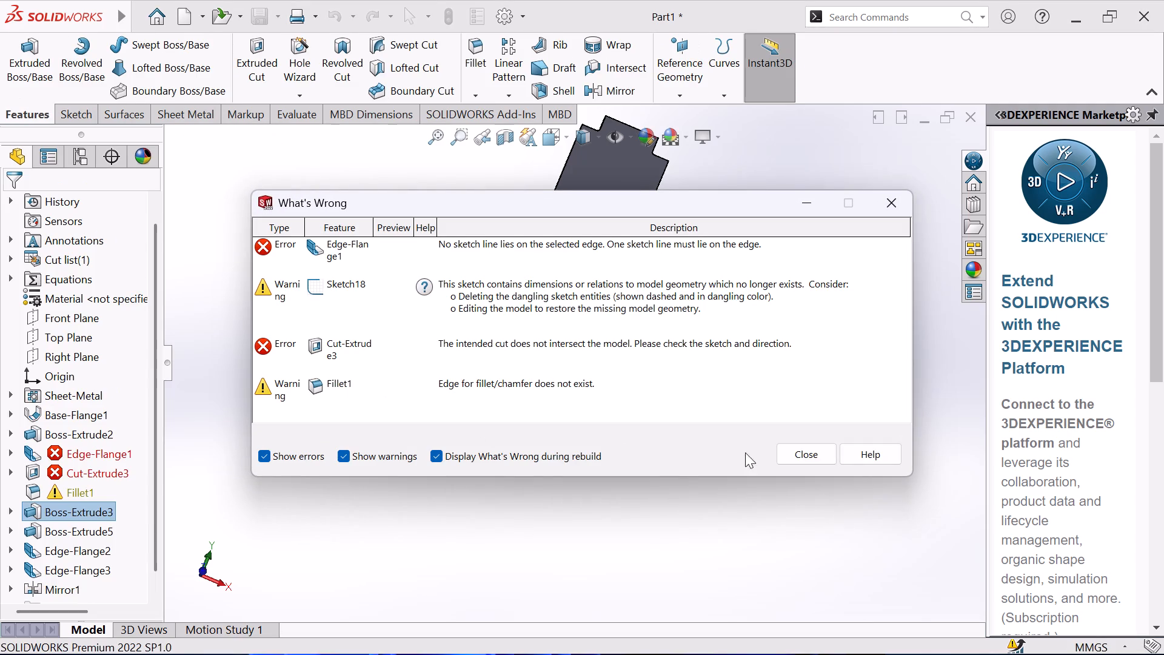
pyautogui.click(814, 448)
pyautogui.moveTo(403, 380); pyautogui.dragTo(438, 341, button='middle')
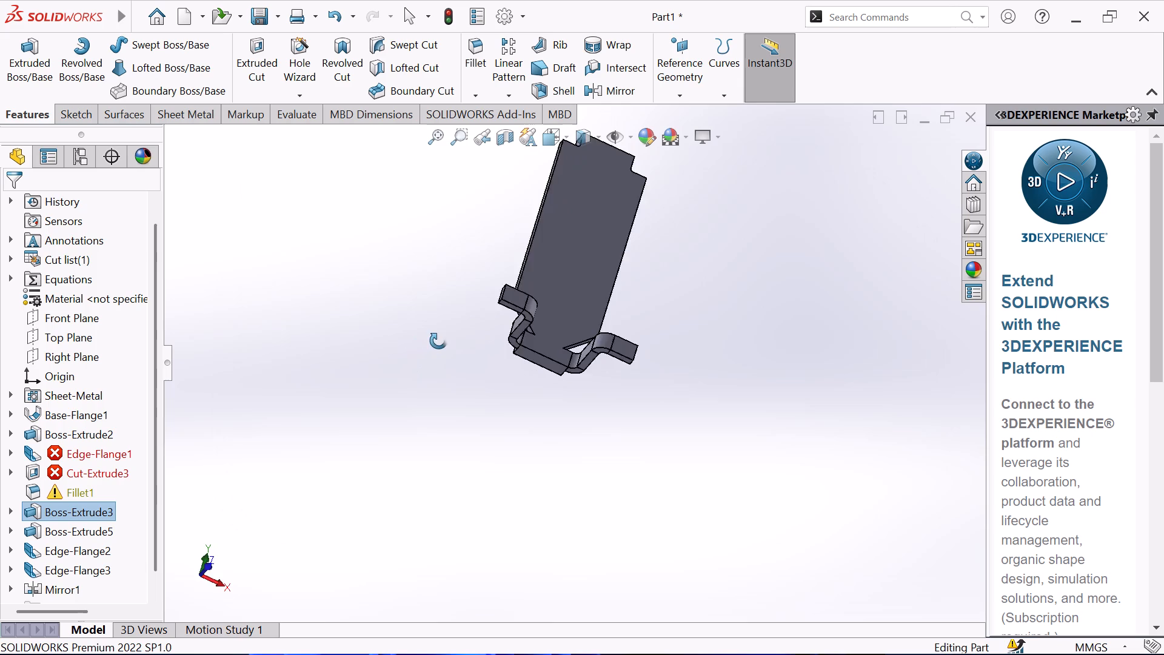
pyautogui.moveTo(438, 341); pyautogui.dragTo(569, 307, button='middle')
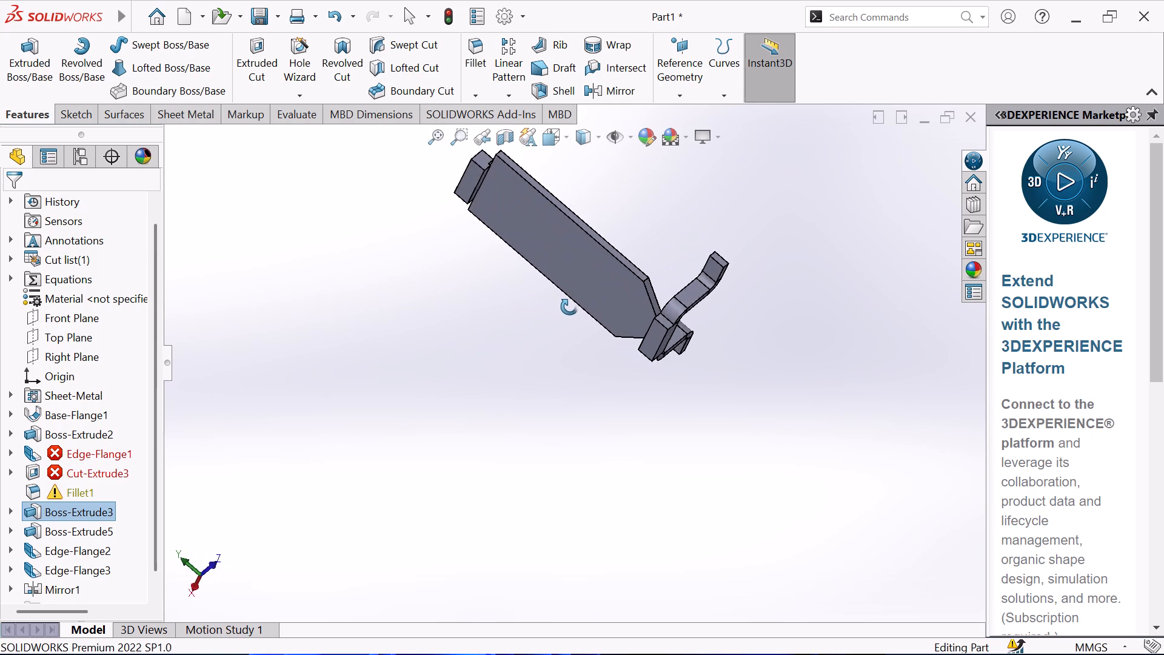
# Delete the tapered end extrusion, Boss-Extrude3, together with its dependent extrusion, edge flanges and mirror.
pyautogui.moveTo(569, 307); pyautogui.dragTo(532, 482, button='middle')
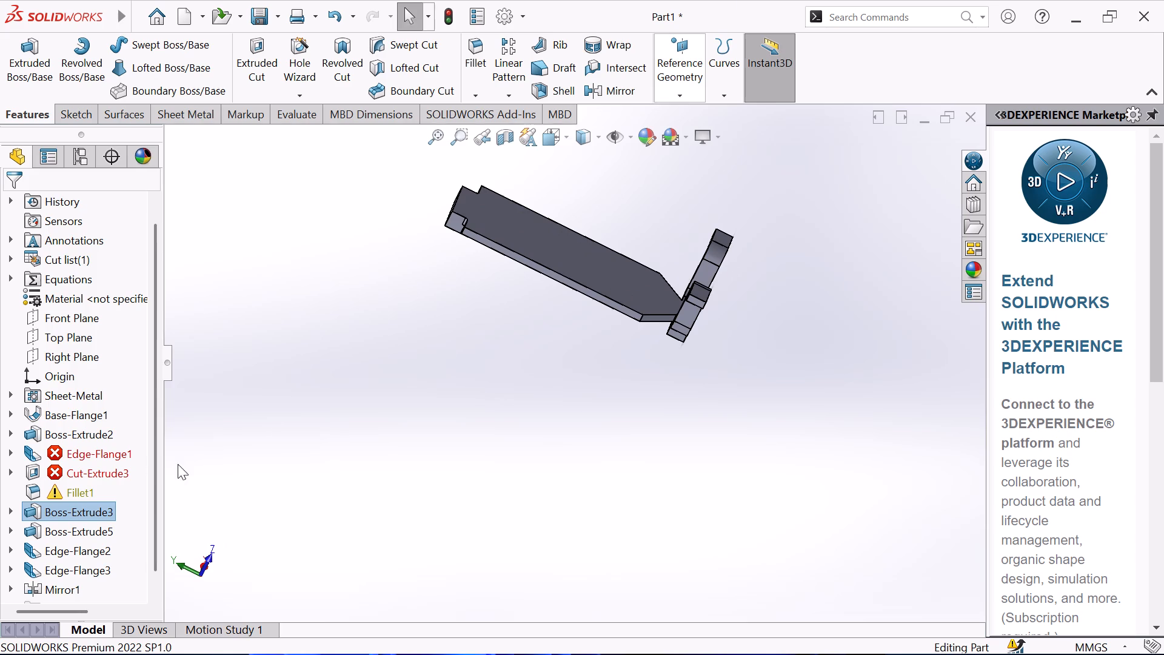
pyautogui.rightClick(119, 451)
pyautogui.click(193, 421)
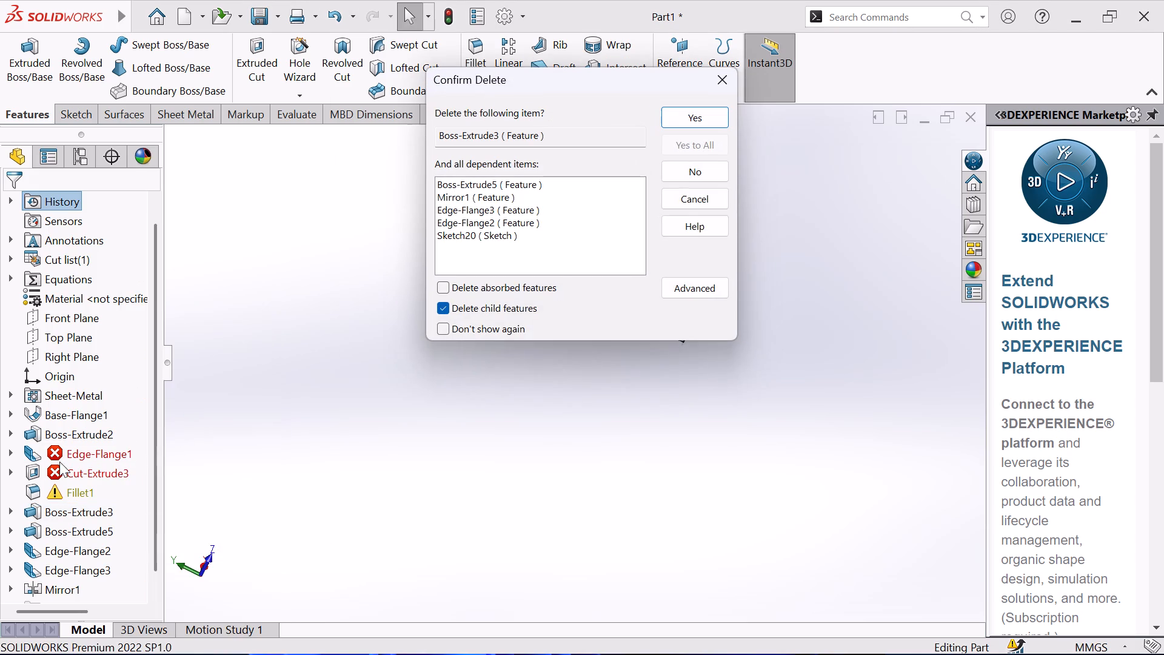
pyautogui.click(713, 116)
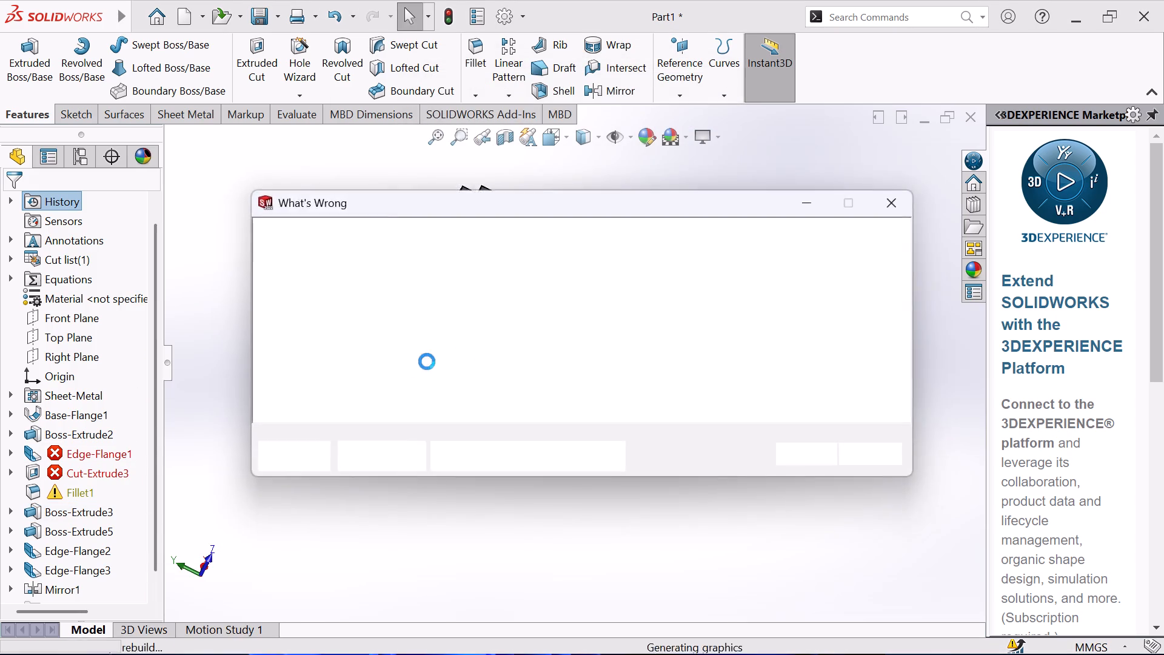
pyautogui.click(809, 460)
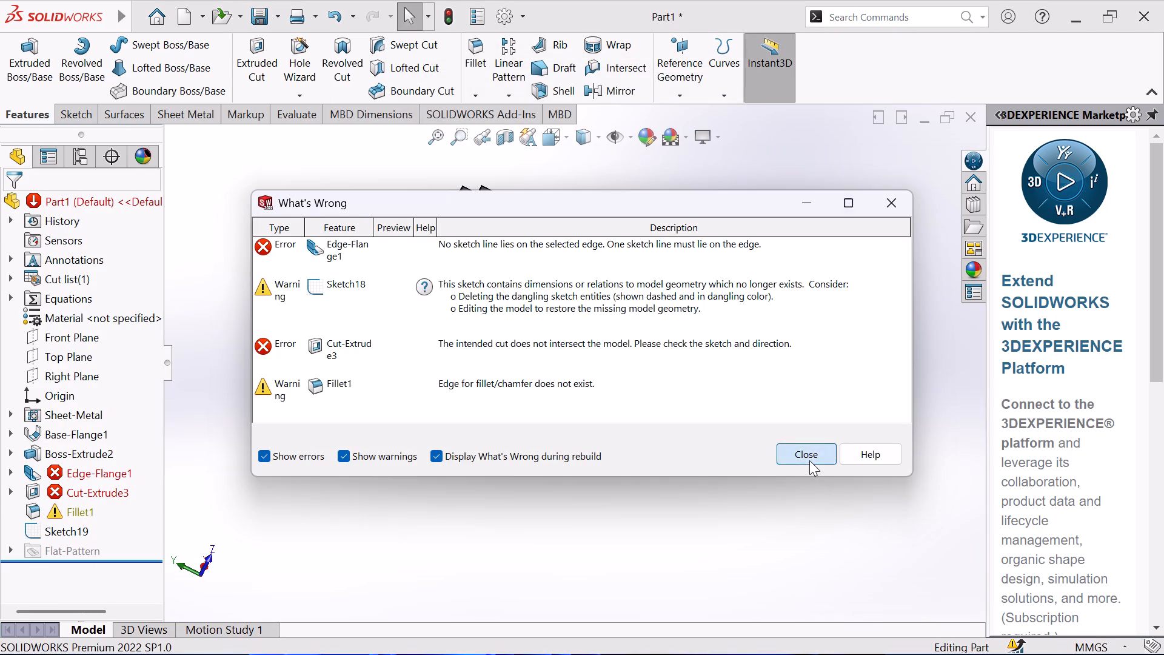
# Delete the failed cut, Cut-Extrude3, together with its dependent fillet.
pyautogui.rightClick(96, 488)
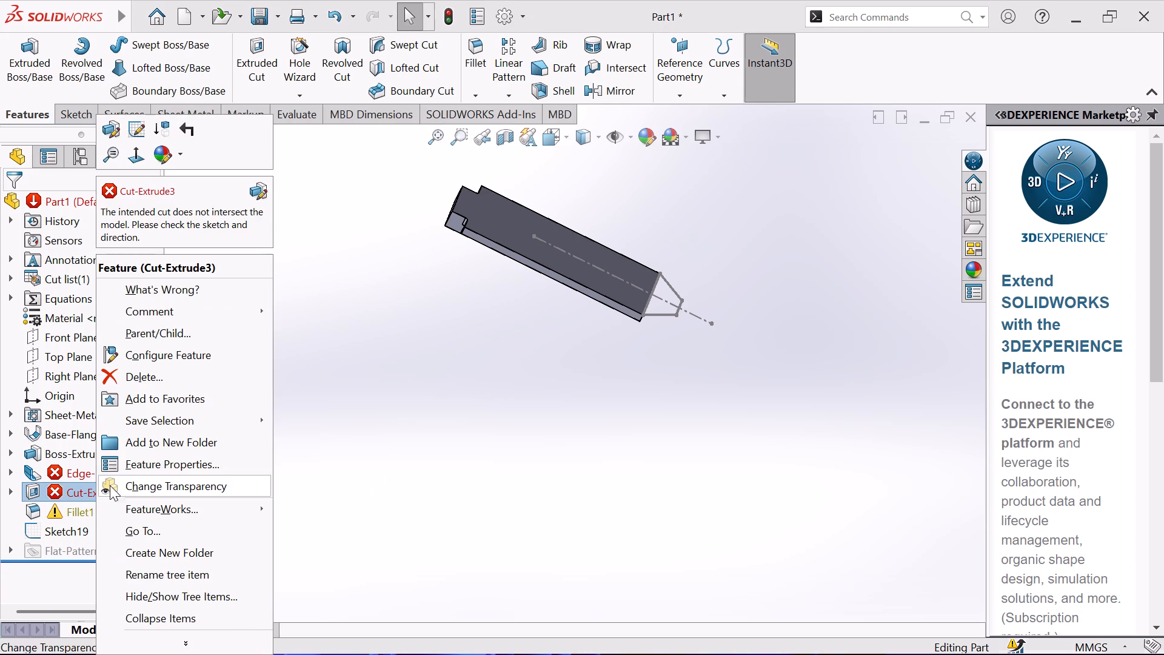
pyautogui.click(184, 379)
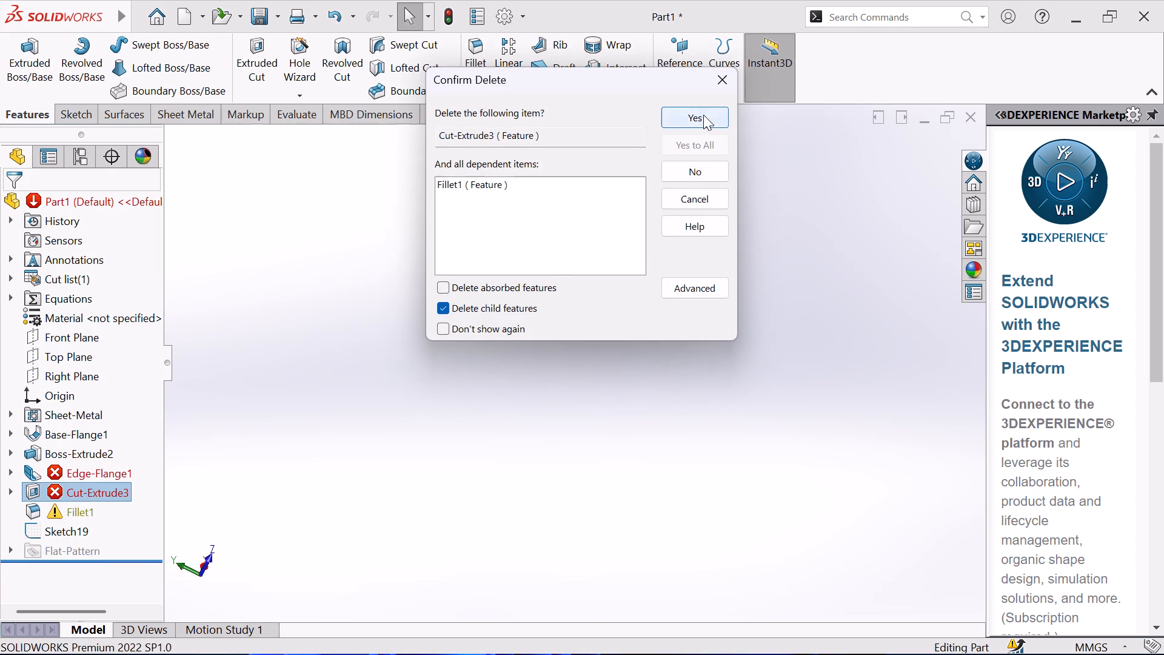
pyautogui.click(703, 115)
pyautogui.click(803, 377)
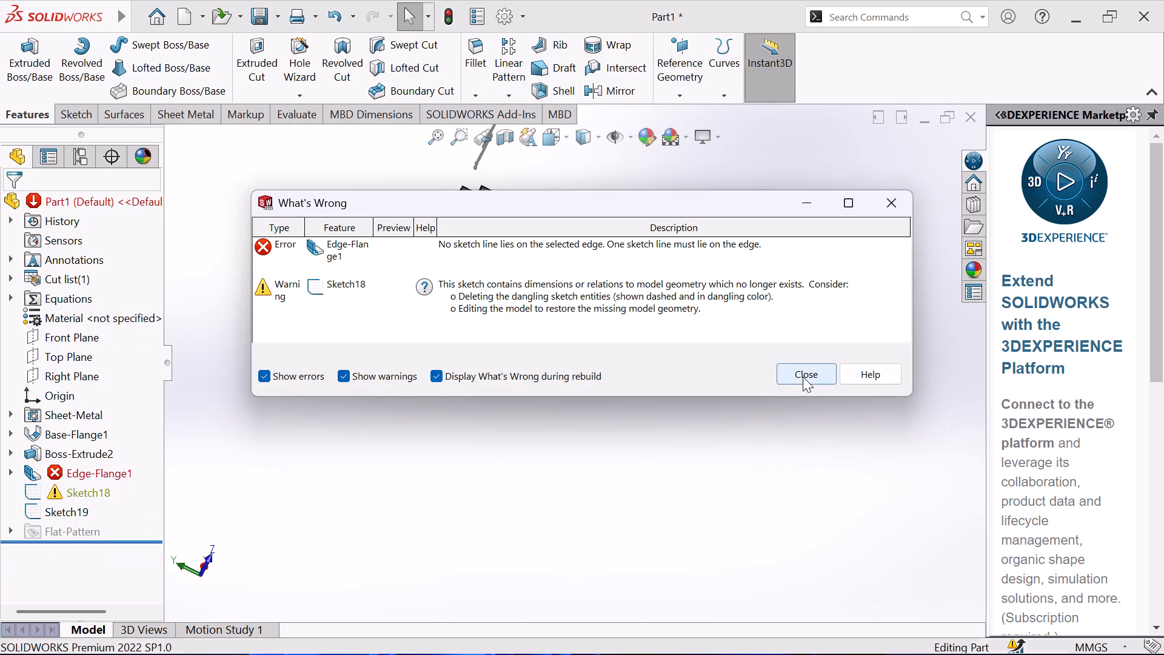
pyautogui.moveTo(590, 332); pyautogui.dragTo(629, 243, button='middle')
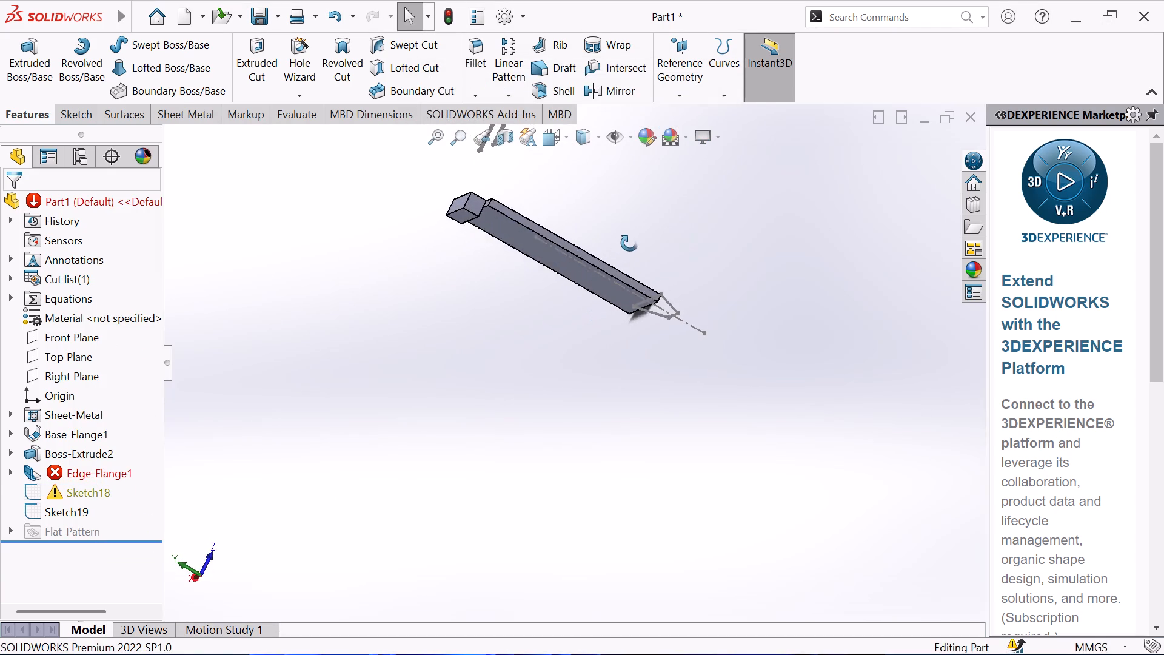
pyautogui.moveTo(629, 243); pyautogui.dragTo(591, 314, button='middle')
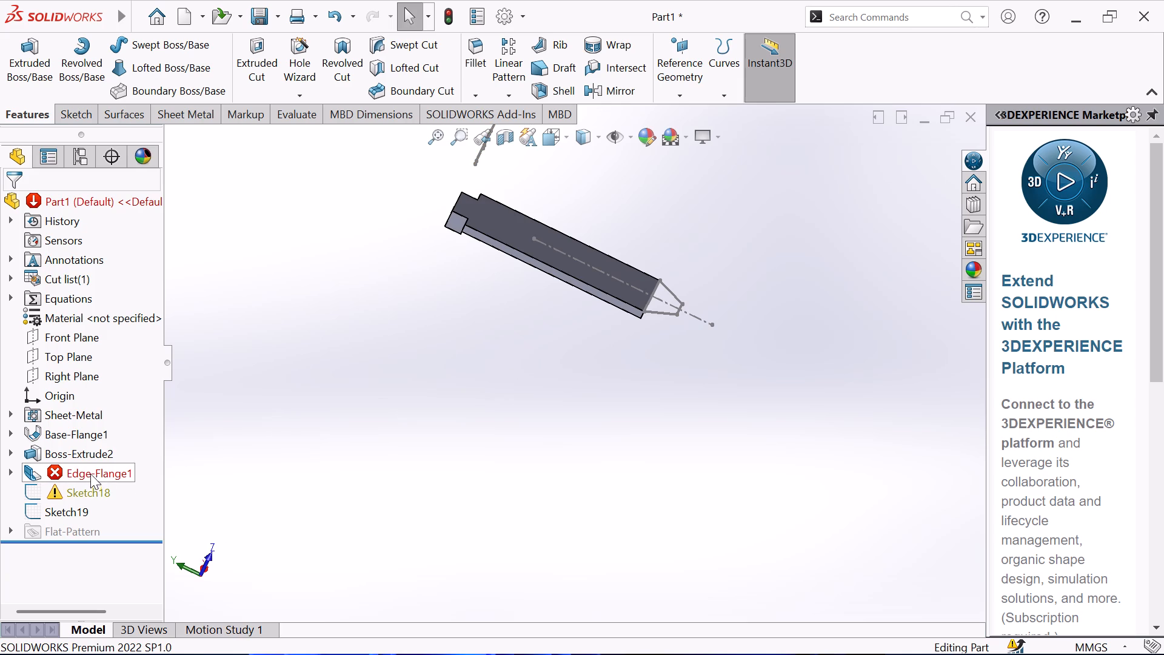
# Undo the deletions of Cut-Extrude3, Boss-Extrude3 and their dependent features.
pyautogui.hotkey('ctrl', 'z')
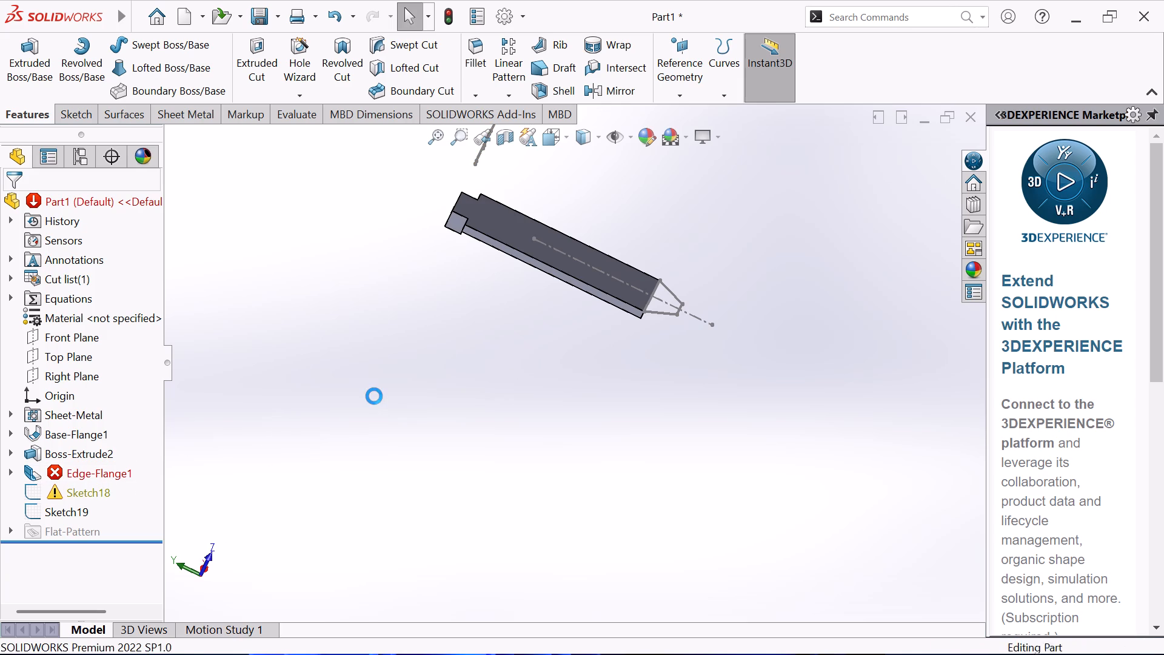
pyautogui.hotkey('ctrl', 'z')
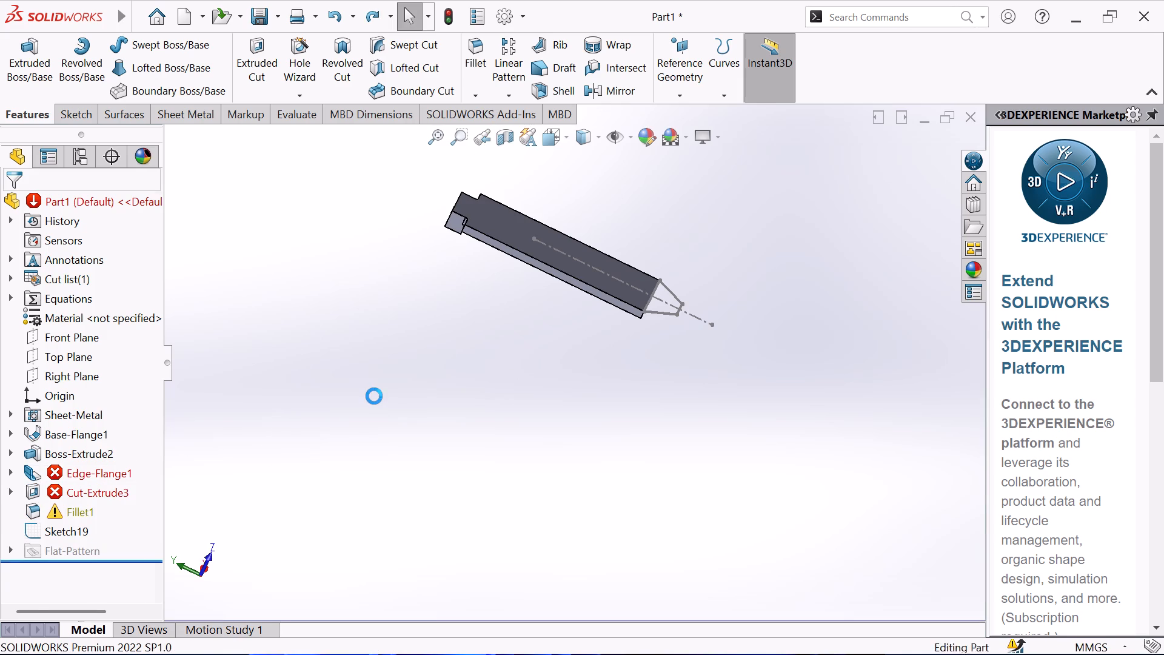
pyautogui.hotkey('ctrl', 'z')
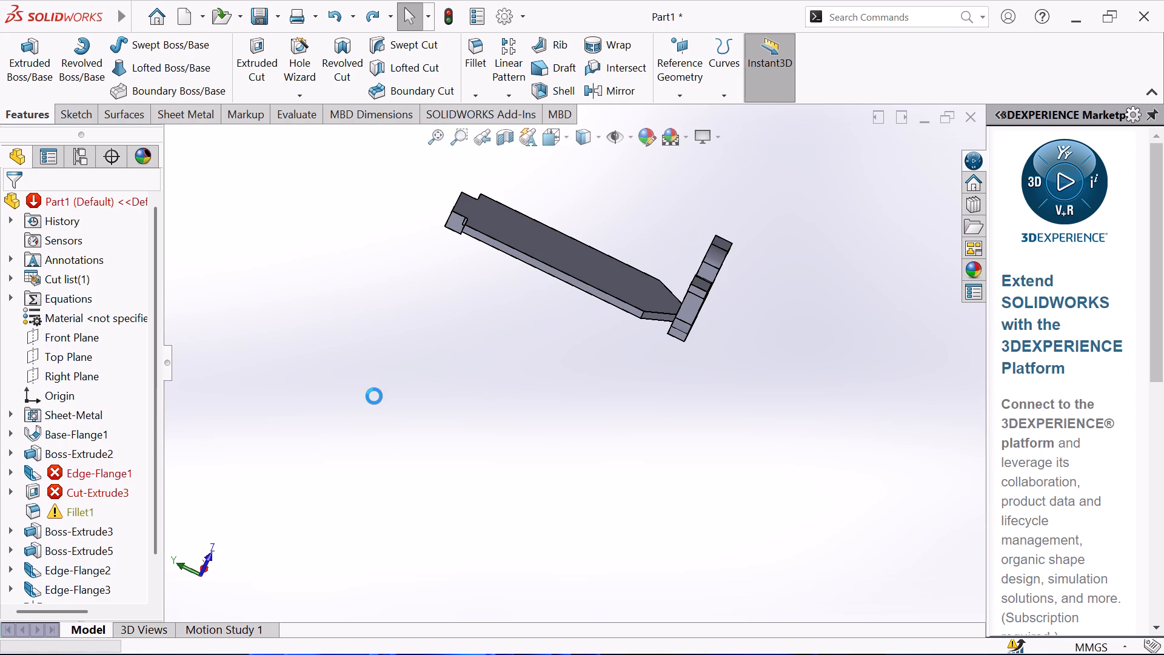
# Undo the earlier edits back through the Boss-Extrude3 depth change, the mirror and the creation of Edge-Flange3.
pyautogui.hotkey('ctrl', 'z')
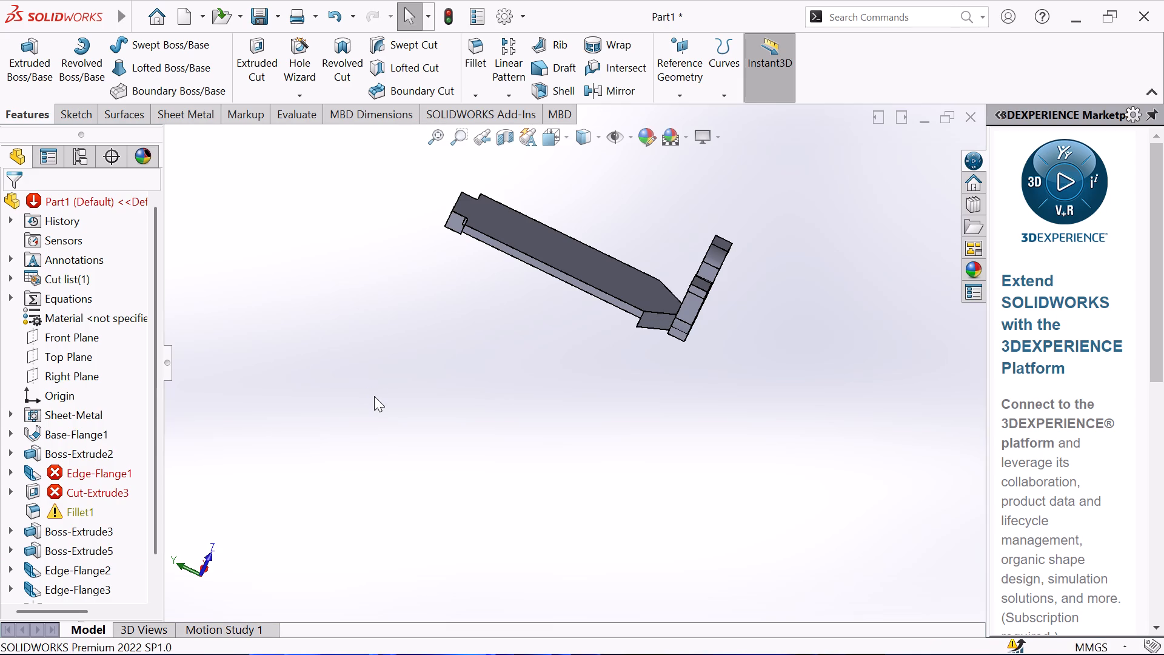
pyautogui.hotkey('ctrl', 'z')
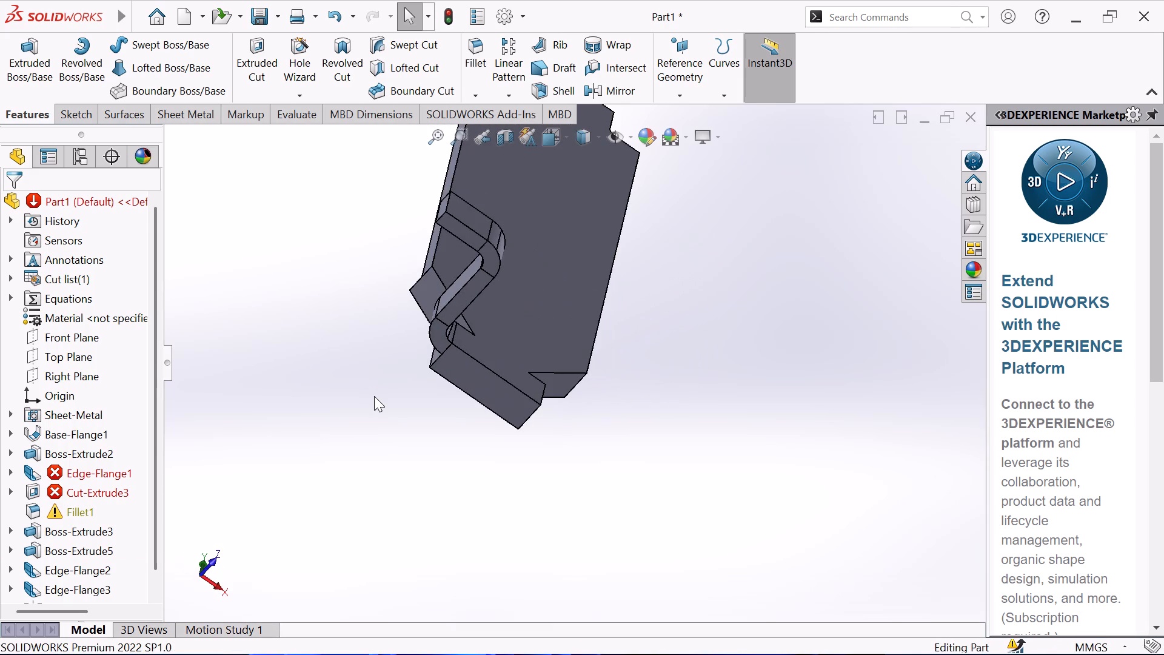
pyautogui.hotkey('ctrl', 'z')
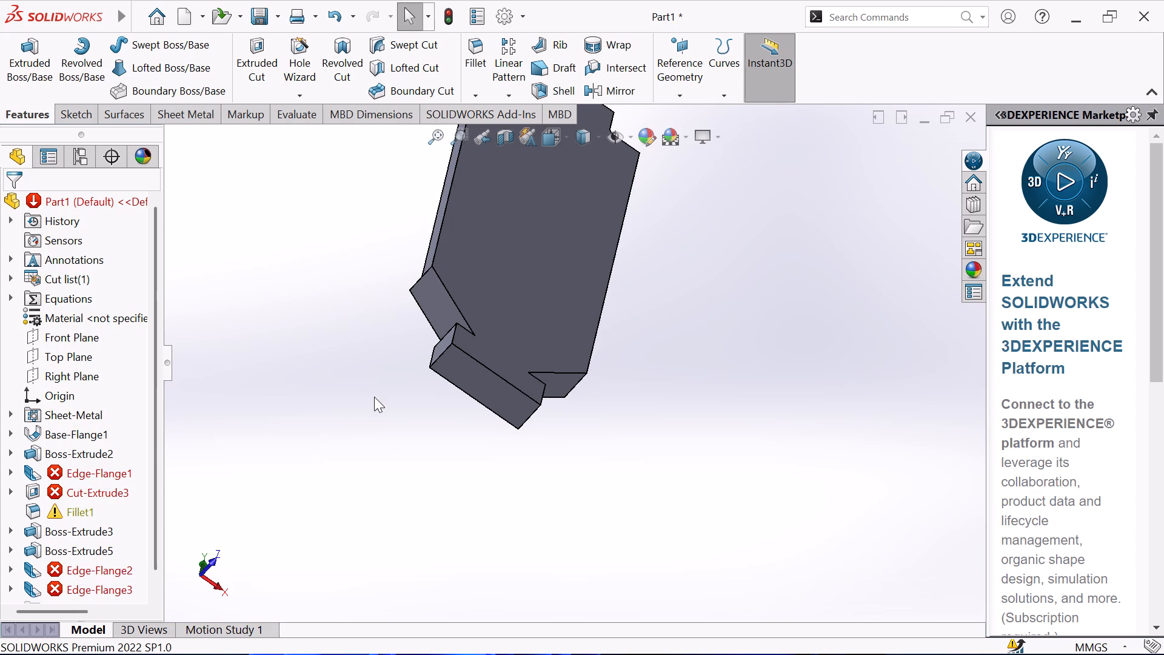
pyautogui.hotkey('ctrl', 'z')
pyautogui.scroll(3, 577, 366)
pyautogui.moveTo(583, 345); pyautogui.dragTo(595, 322, button='middle')
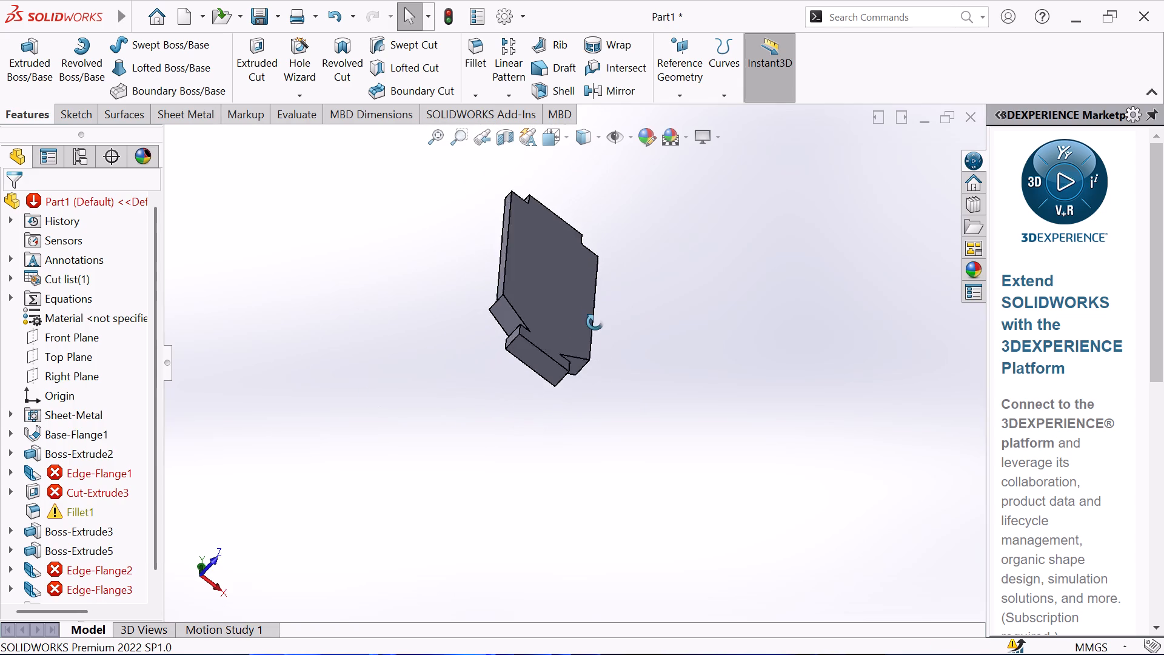
pyautogui.moveTo(595, 322); pyautogui.dragTo(630, 298, button='middle')
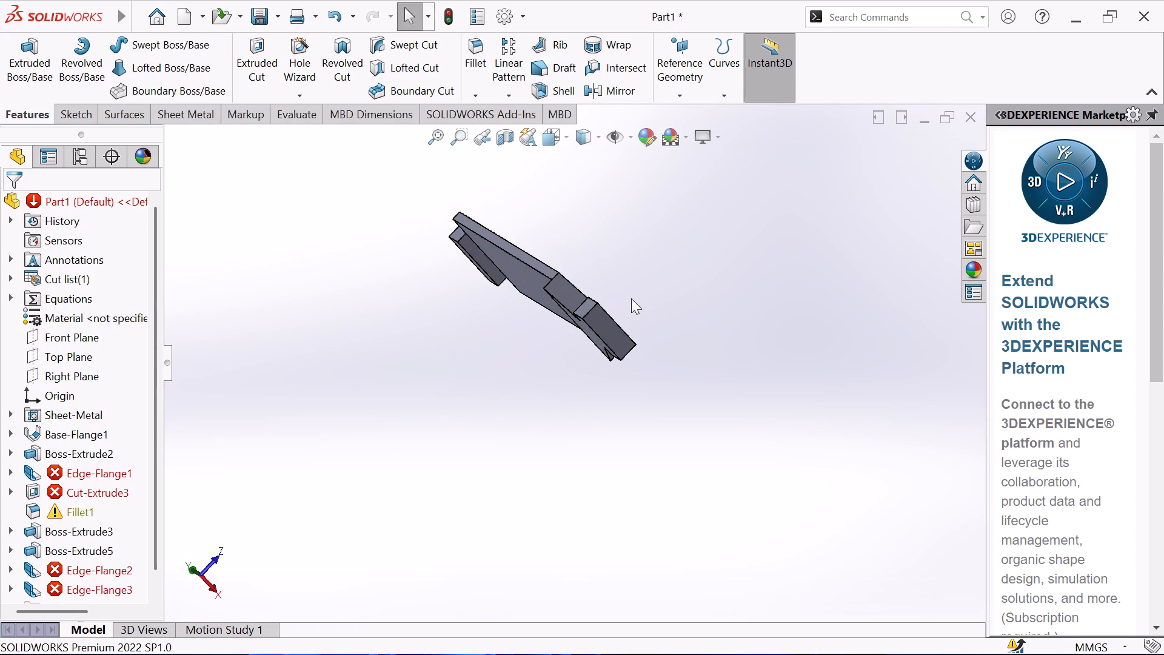
pyautogui.hotkey('ctrl', 'z')
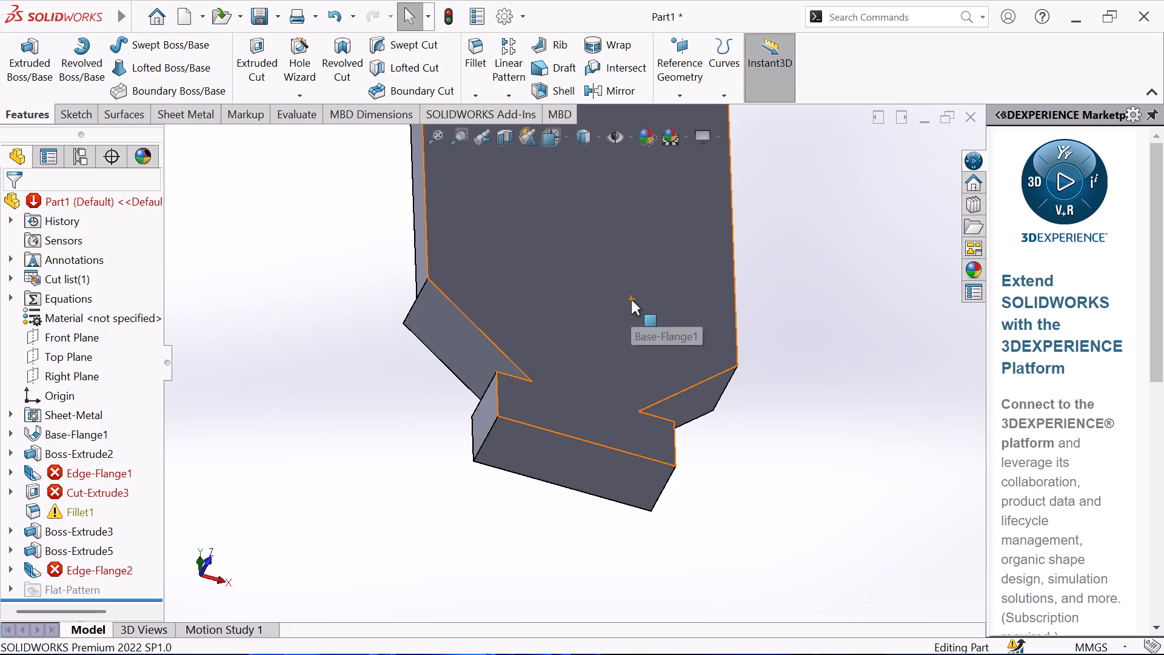
# Edit the base flange, Base-Flange1, and set its overridden thickness to 2 mm.
pyautogui.scroll(3, 631, 301)
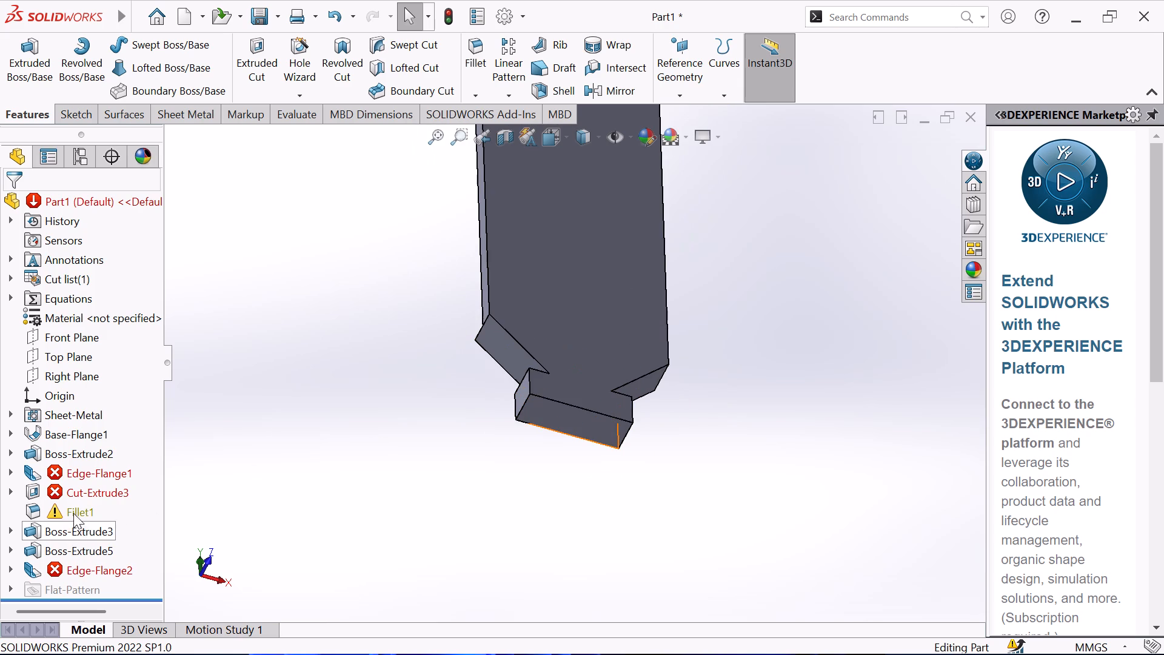
pyautogui.click(61, 436)
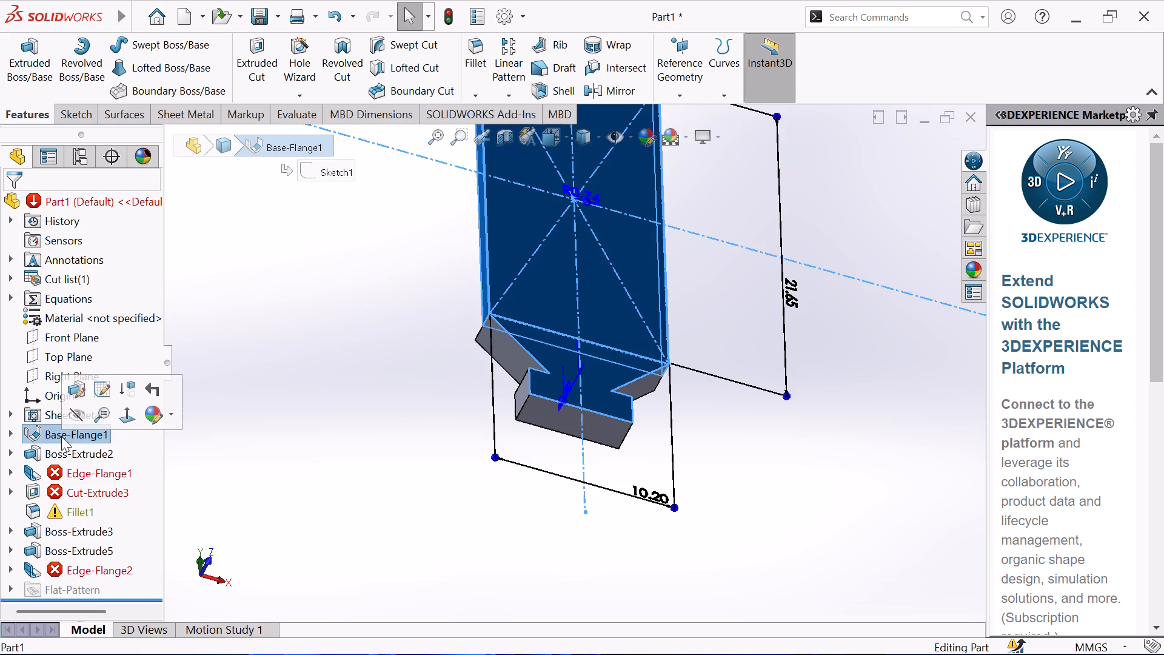
pyautogui.click(75, 397)
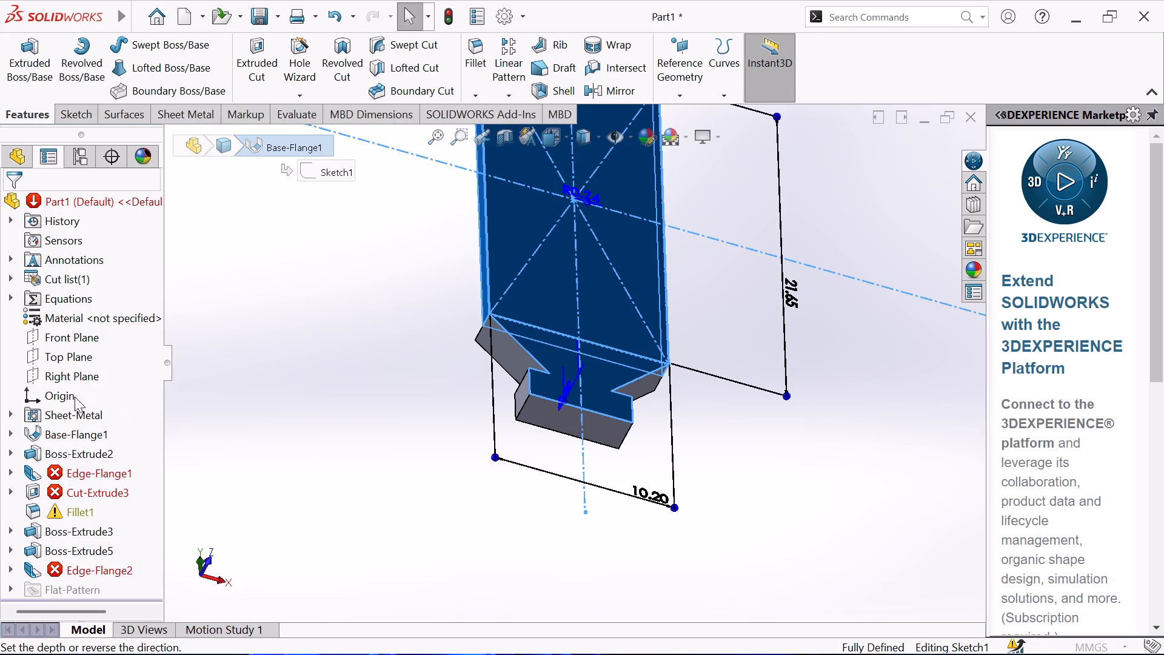
pyautogui.doubleClick(75, 274)
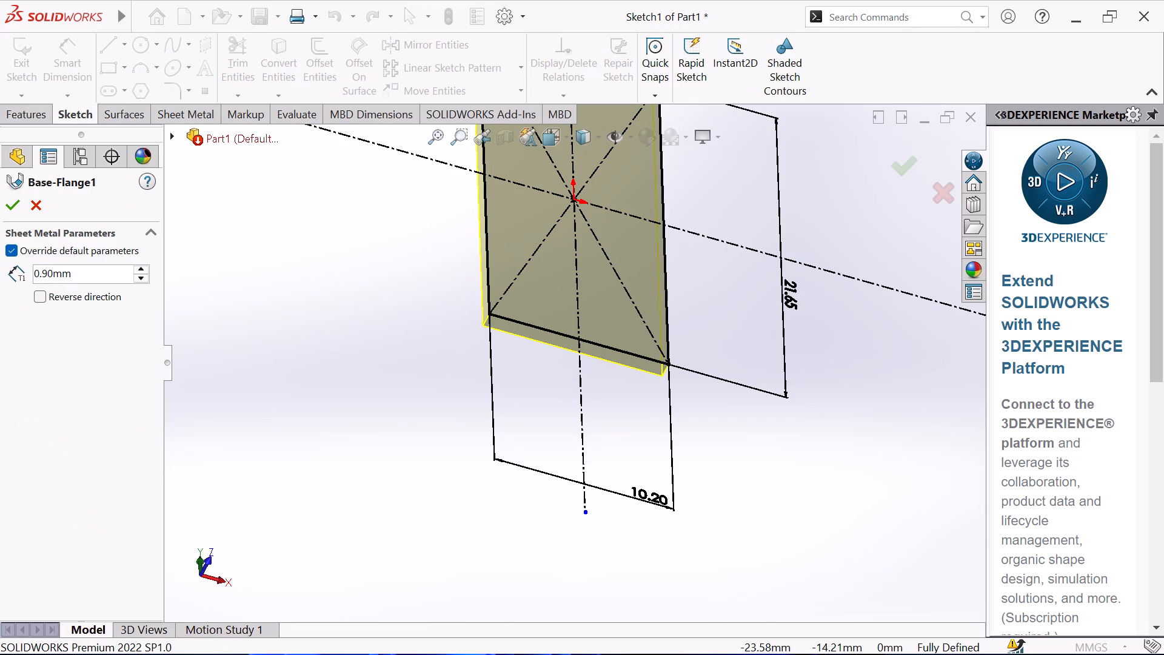
pyautogui.press('2')
pyautogui.click(261, 279)
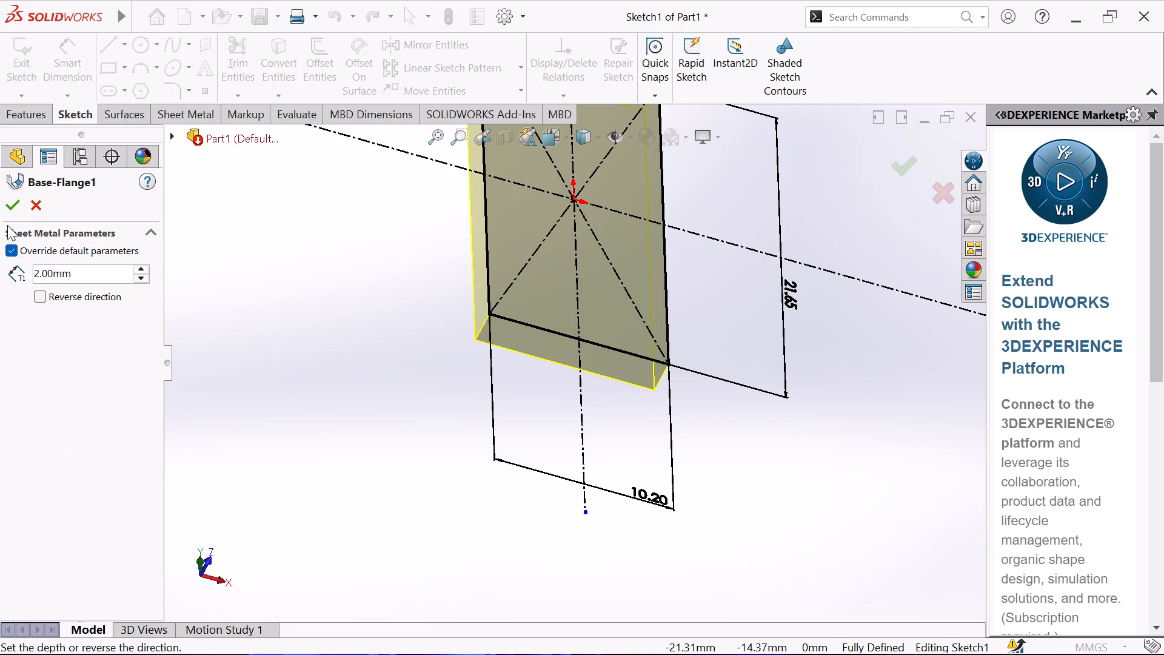
pyautogui.click(22, 209)
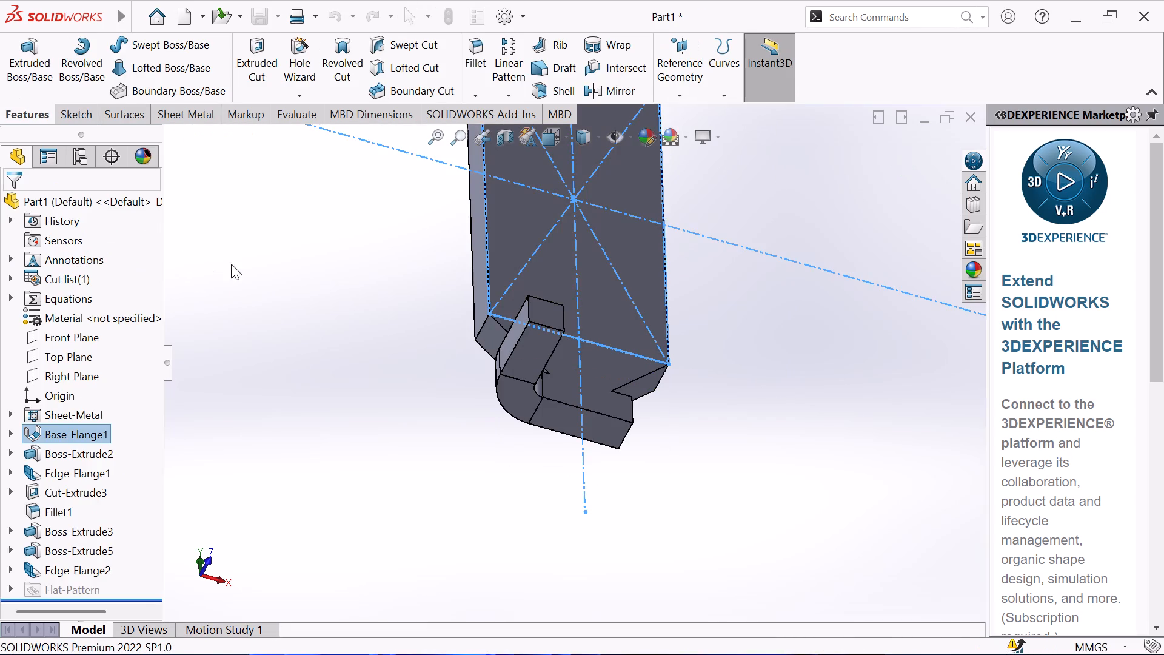
# Examine the rebuilt part and the edge flange on its end tab from several angles.
pyautogui.scroll(2, 277, 266)
pyautogui.moveTo(285, 262); pyautogui.dragTo(313, 235, button='middle')
pyautogui.scroll(3, 313, 235)
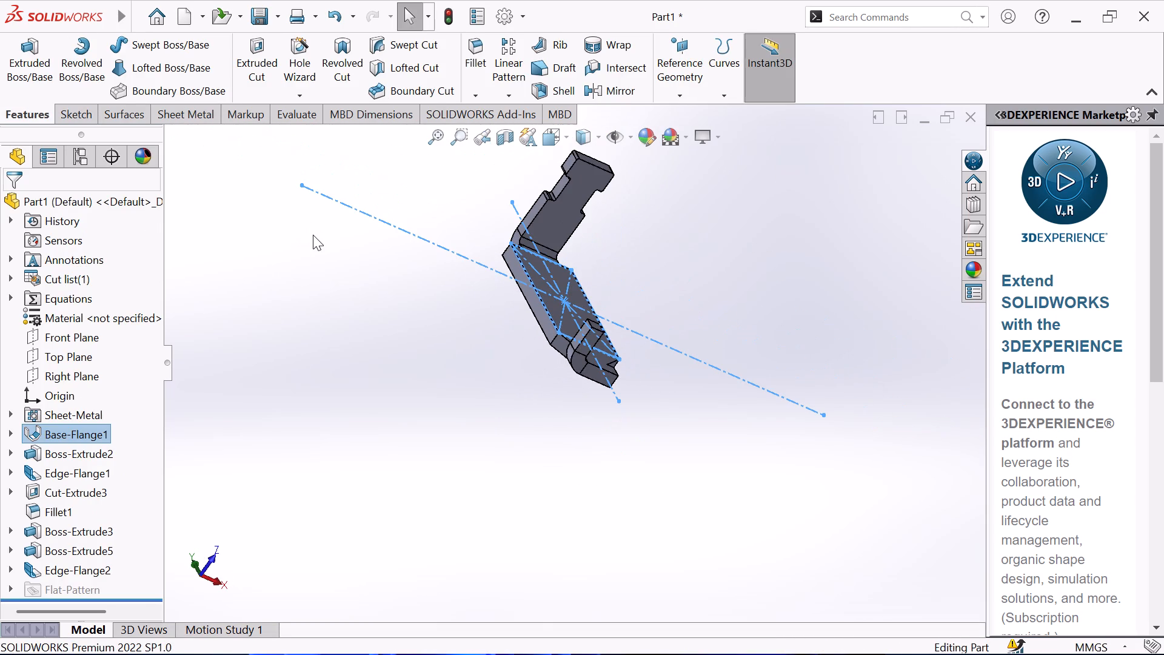
pyautogui.click(366, 336)
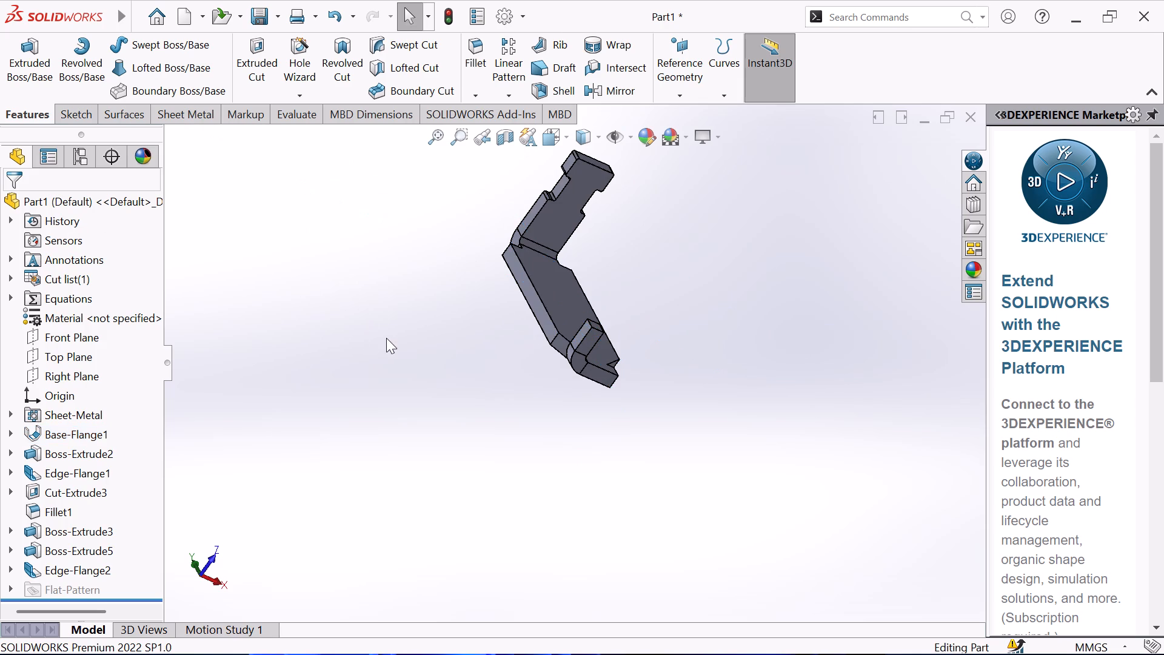
pyautogui.moveTo(386, 340); pyautogui.dragTo(357, 358, button='middle')
pyautogui.scroll(-2, 619, 333)
pyautogui.moveTo(619, 332); pyautogui.dragTo(618, 307, button='middle')
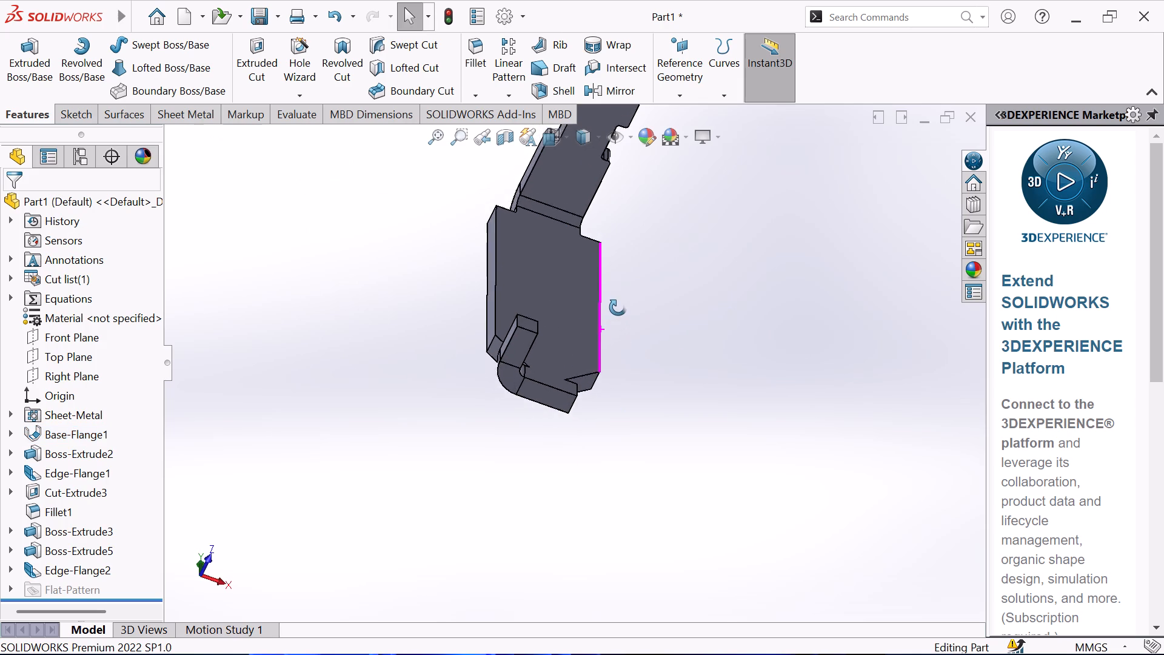
pyautogui.moveTo(618, 307); pyautogui.dragTo(615, 292, button='middle')
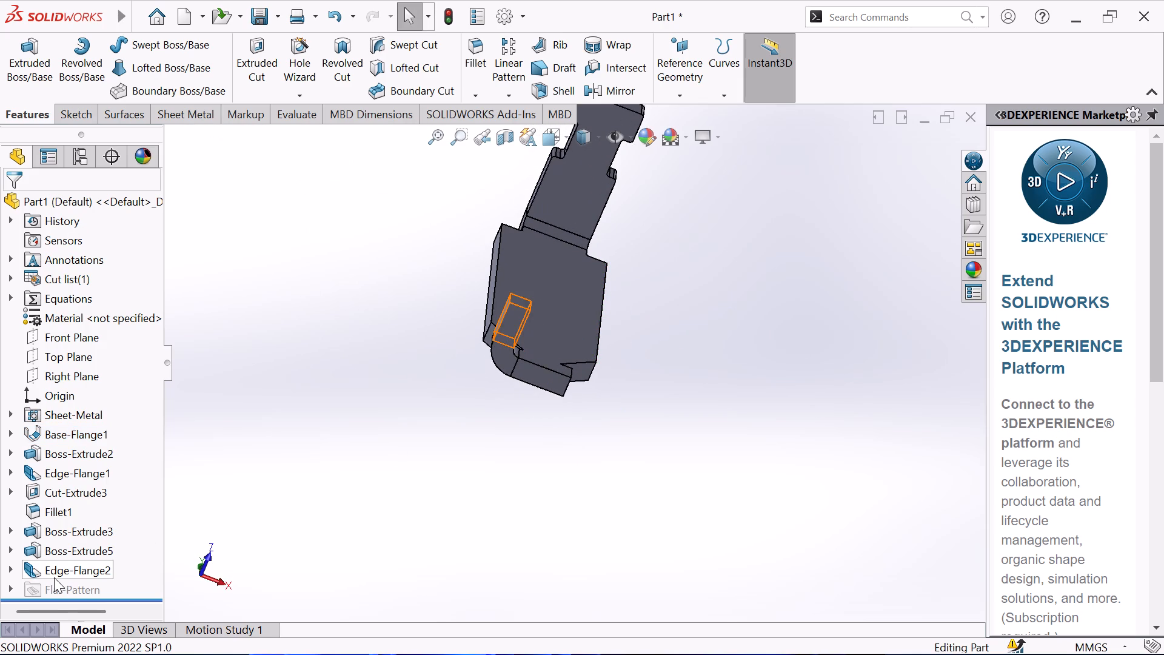
# Add a 90° edge flange along the upright tab's end edge, 3.50 mm long from the inner virtual sharp, with Bend Outside position.
pyautogui.scroll(-1, 54, 578)
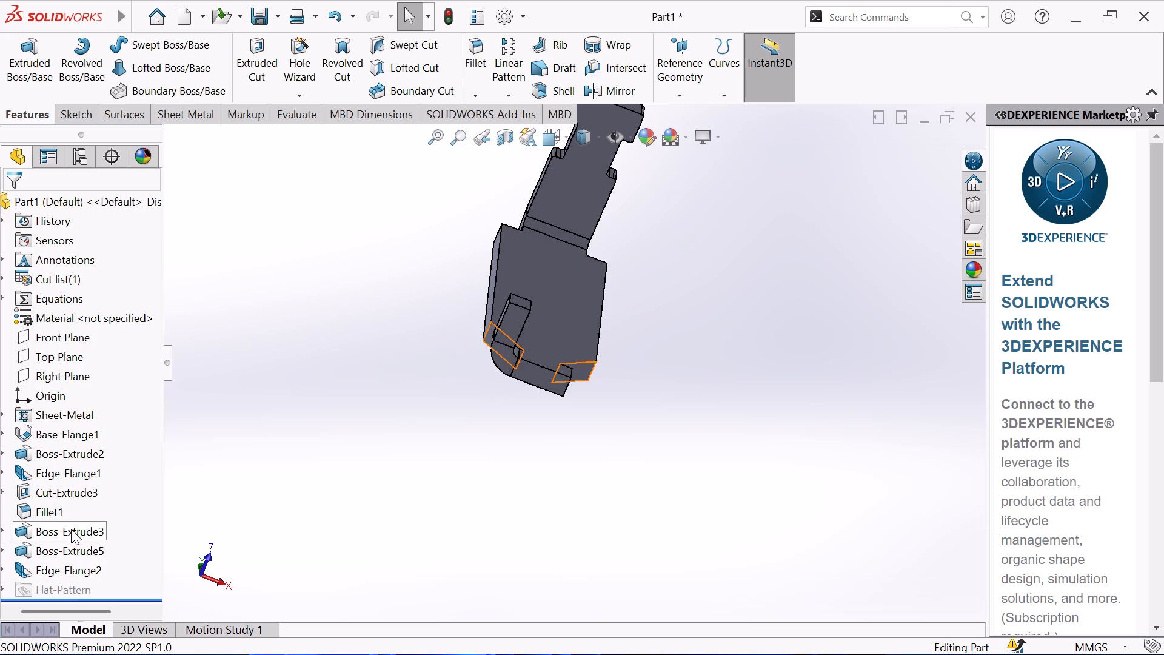
pyautogui.scroll(-3, 481, 377)
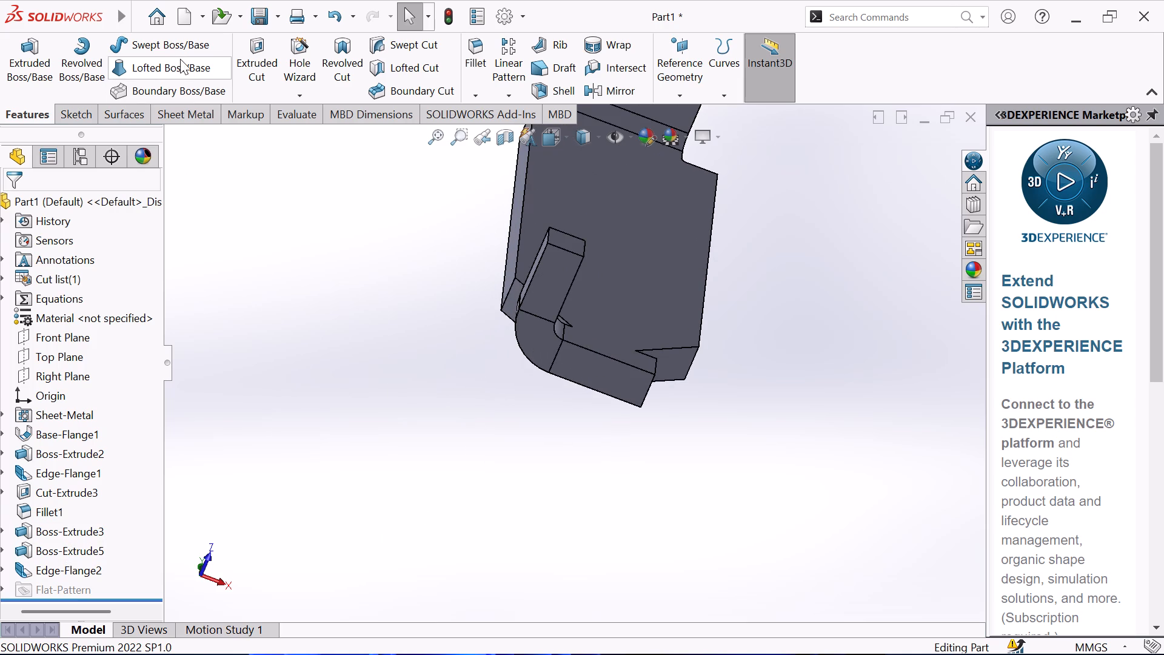
pyautogui.click(191, 116)
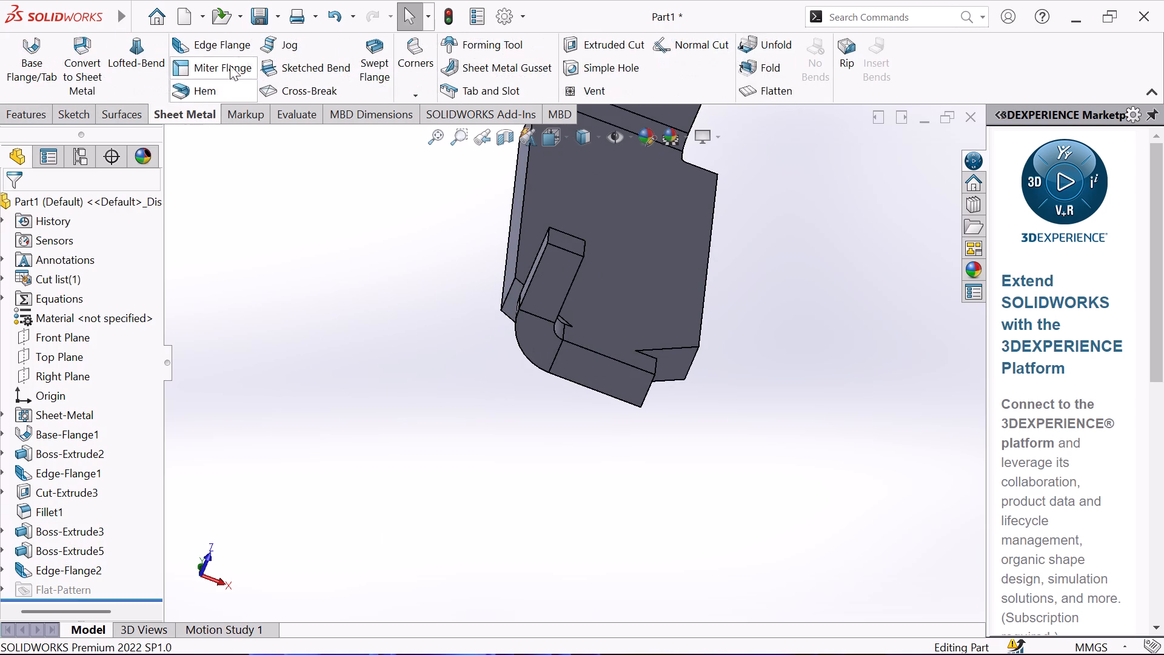
pyautogui.click(231, 41)
pyautogui.scroll(-3, 574, 254)
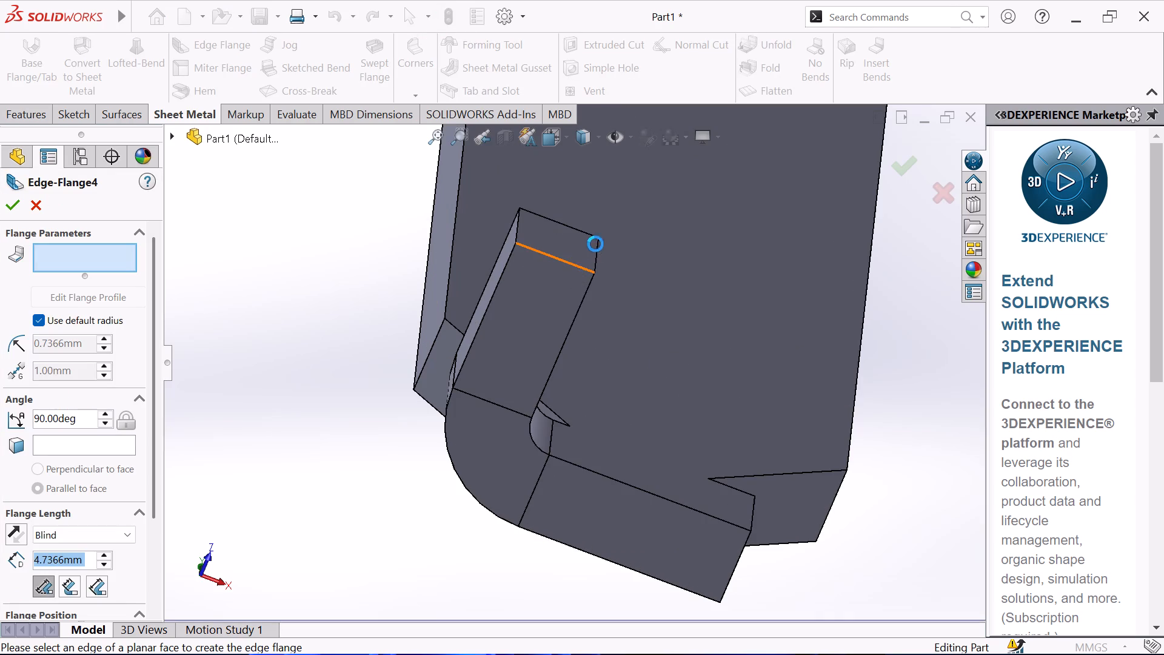
pyautogui.click(596, 244)
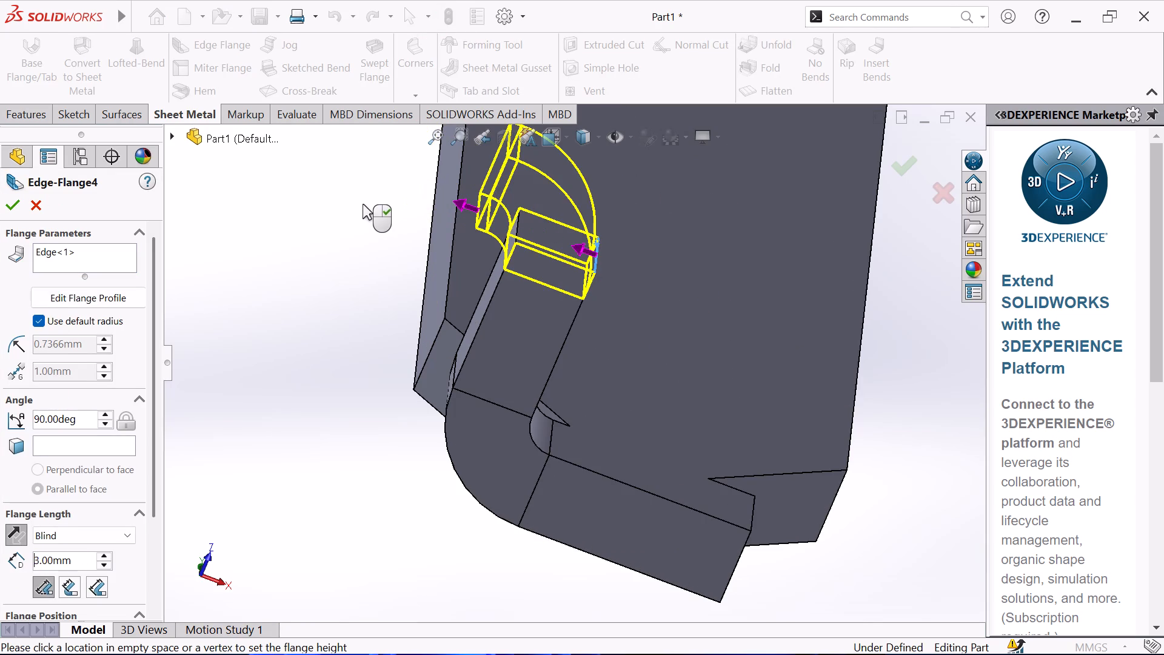
pyautogui.click(296, 189)
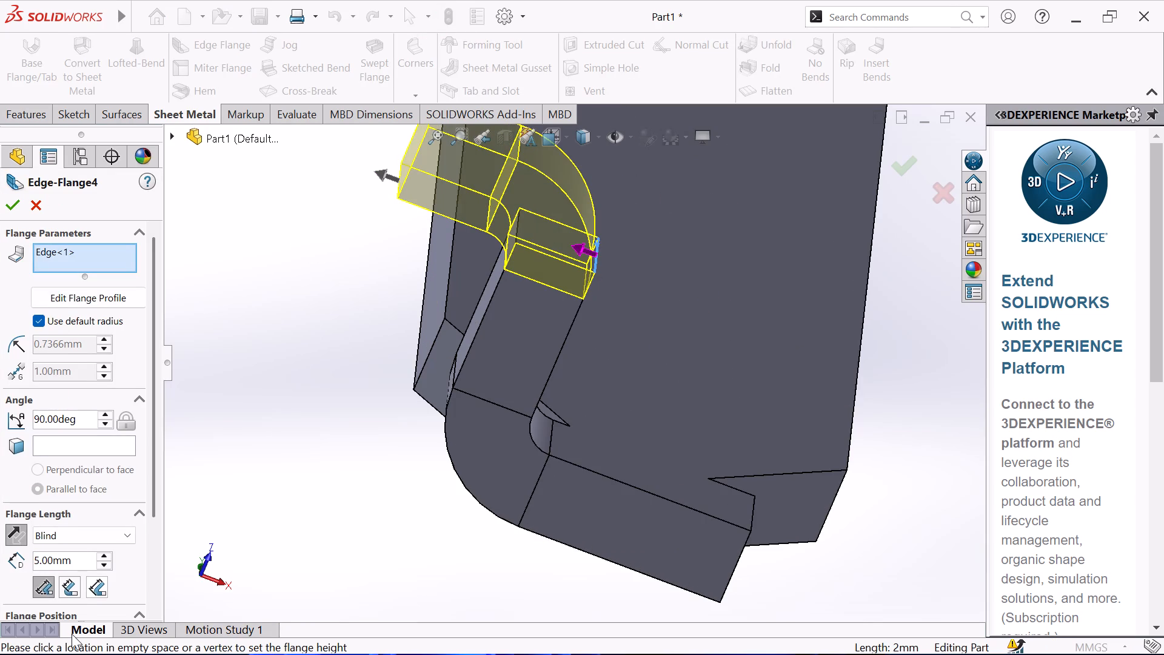
pyautogui.click(73, 589)
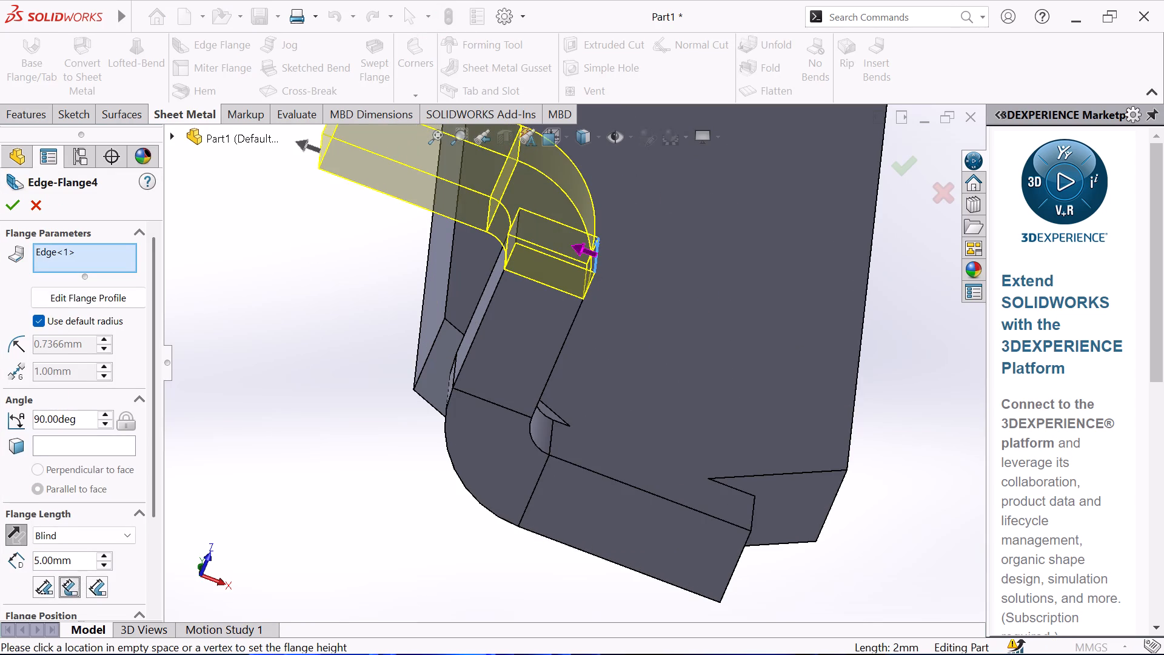
pyautogui.doubleClick(85, 561)
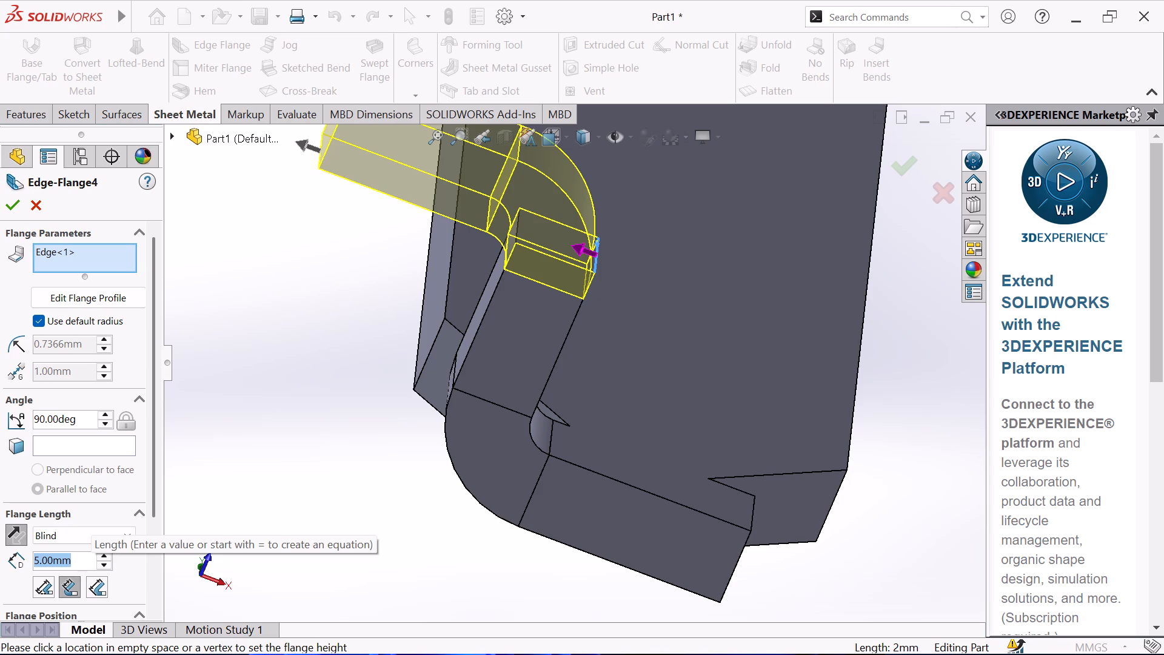
pyautogui.write('3.')
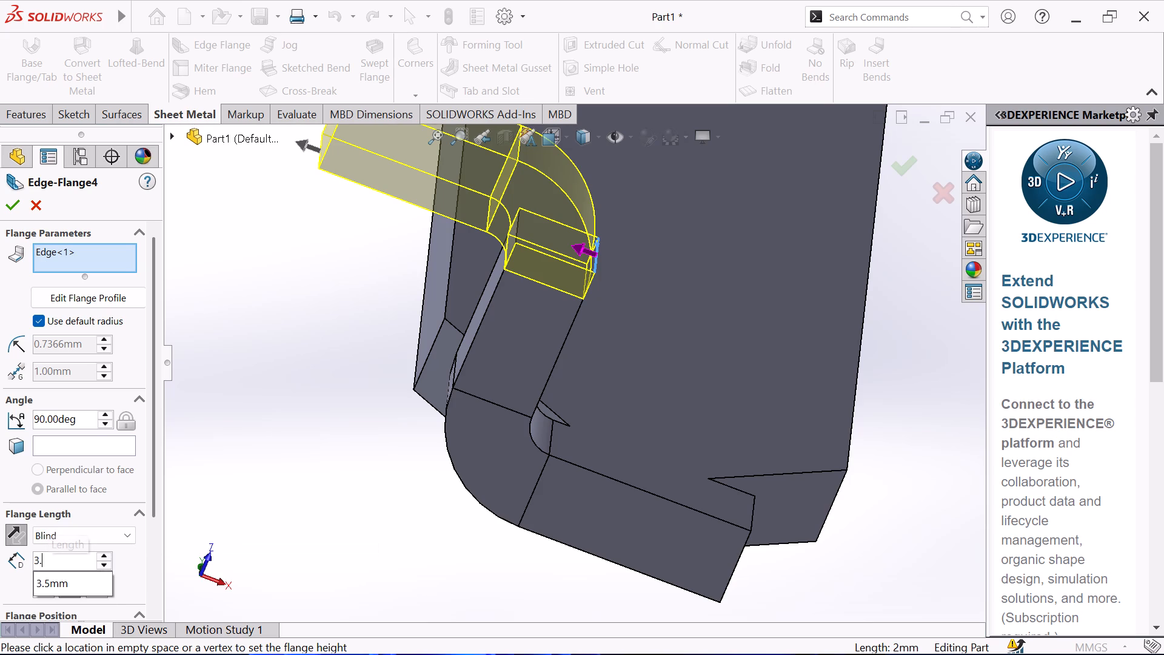
pyautogui.write('50')
pyautogui.press('Return')
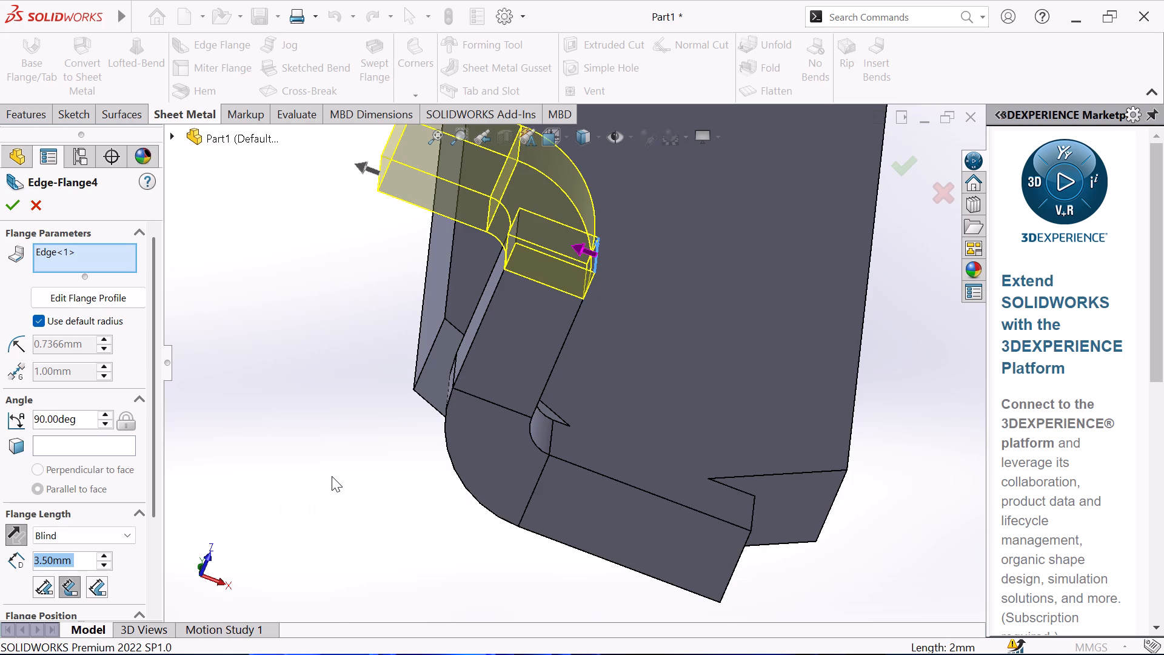
pyautogui.scroll(1, 332, 471)
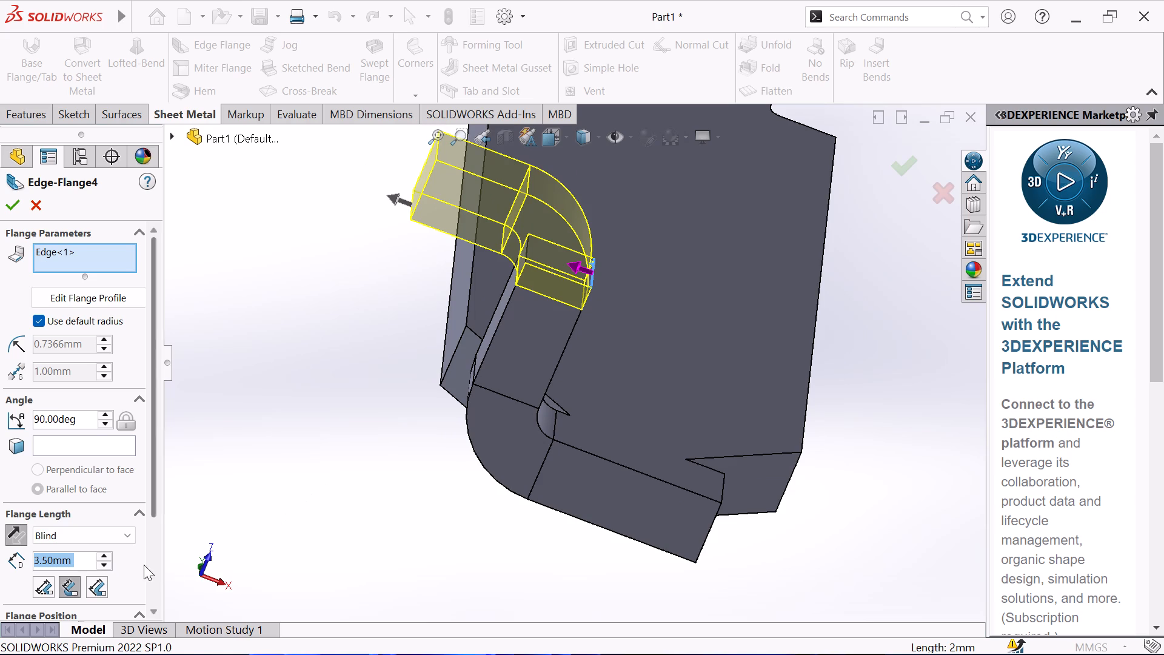
pyautogui.scroll(-1, 112, 580)
pyautogui.click(88, 528)
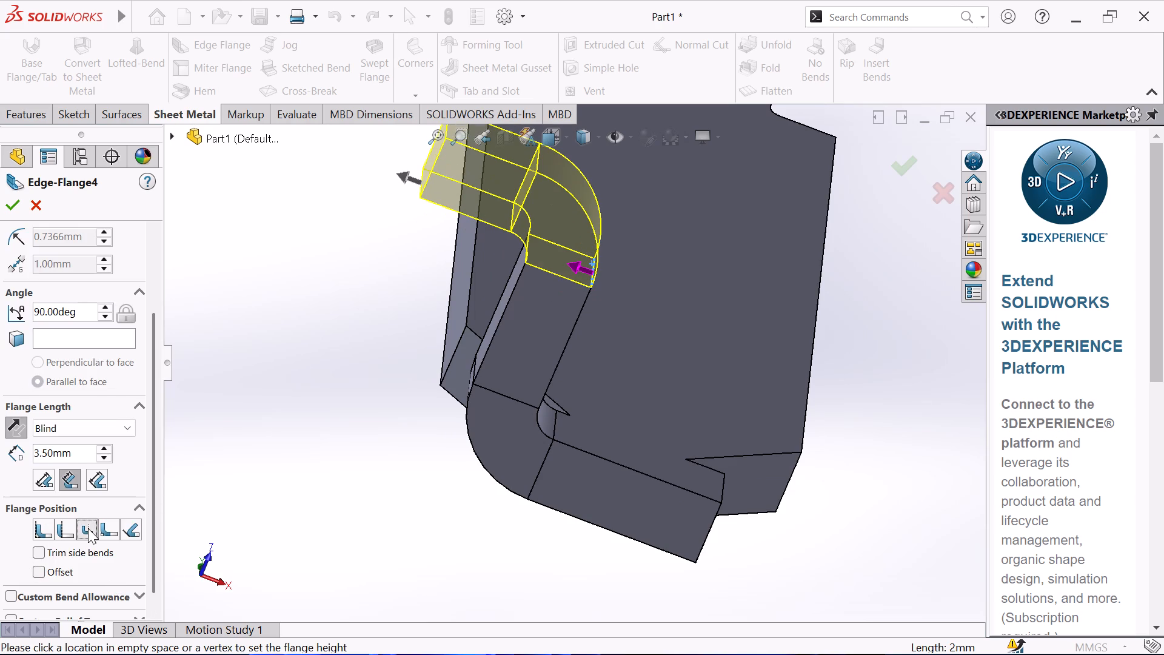
pyautogui.click(5, 199)
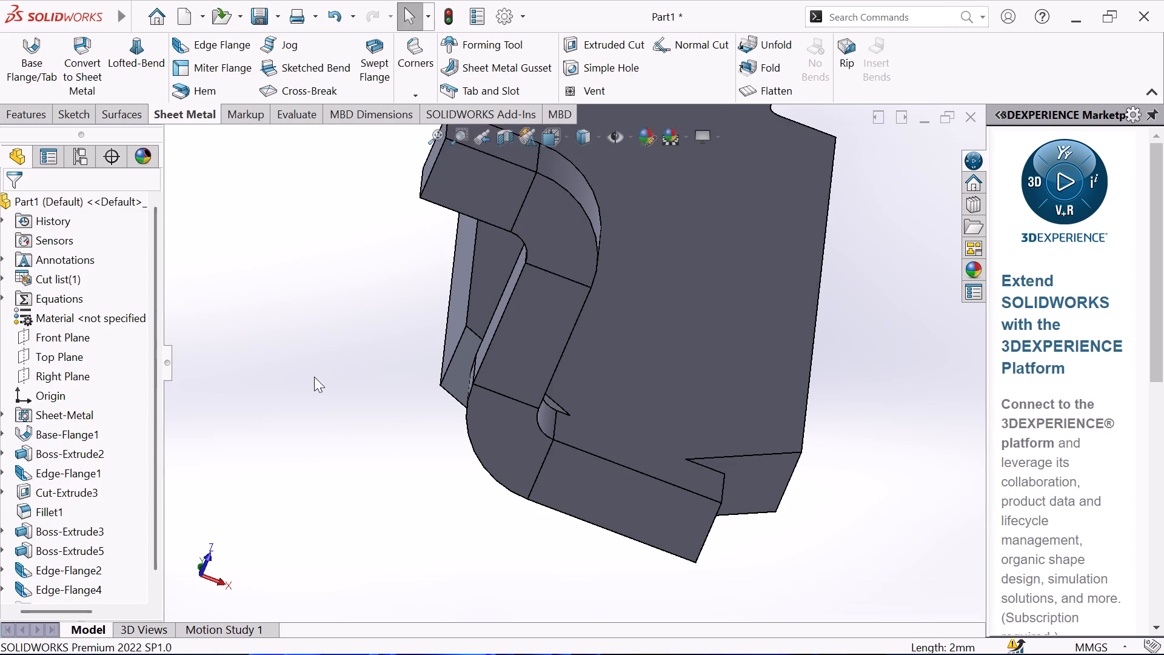
# Examine the new end flange and the whole part from several angles, and dismiss the battery notification.
pyautogui.moveTo(324, 369); pyautogui.dragTo(324, 381, button='middle')
pyautogui.scroll(1, 329, 365)
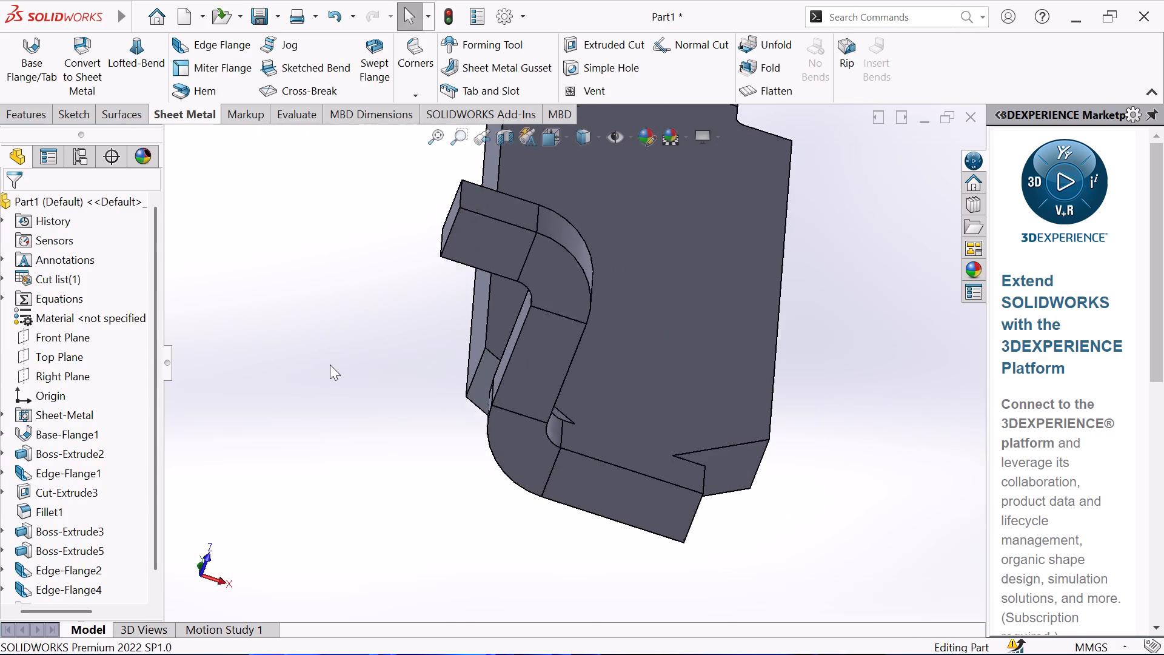
pyautogui.scroll(5, 330, 364)
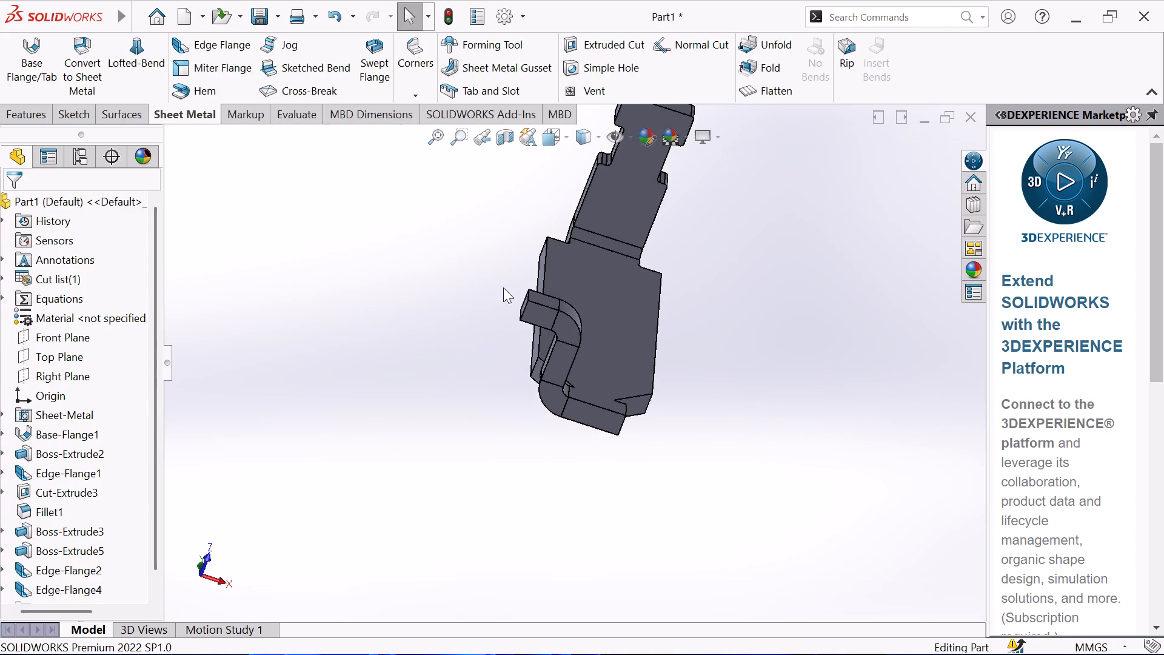
pyautogui.scroll(1, 503, 287)
pyautogui.scroll(-2, 534, 274)
pyautogui.moveTo(861, 309); pyautogui.dragTo(840, 268, button='middle')
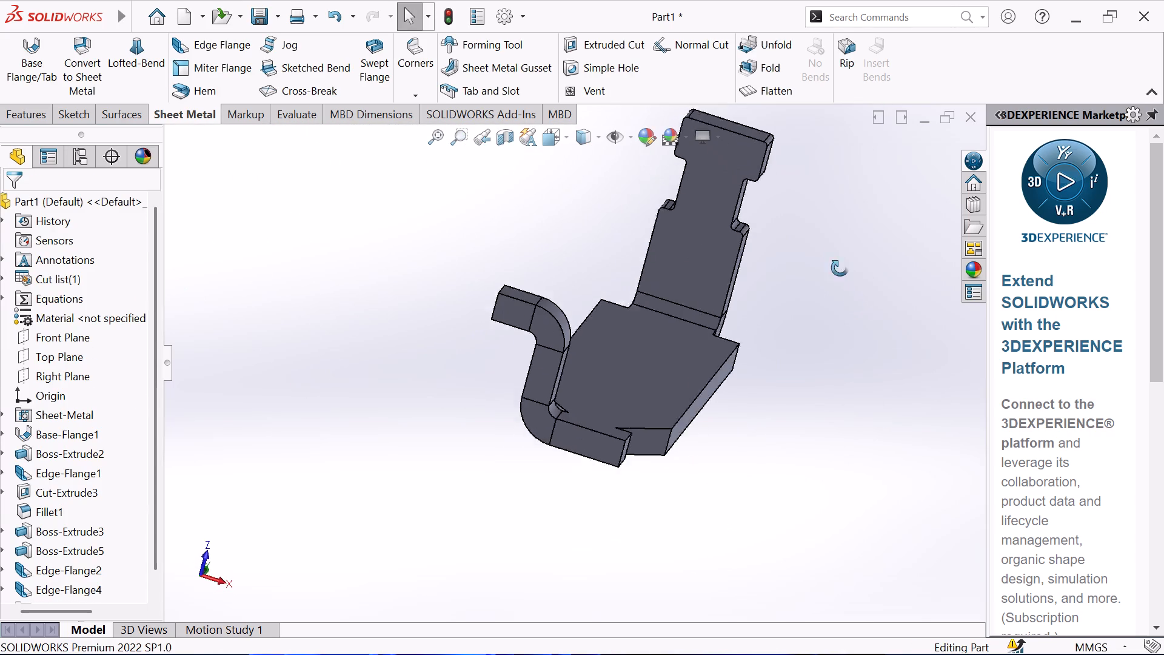
pyautogui.moveTo(840, 268); pyautogui.dragTo(836, 258, button='middle')
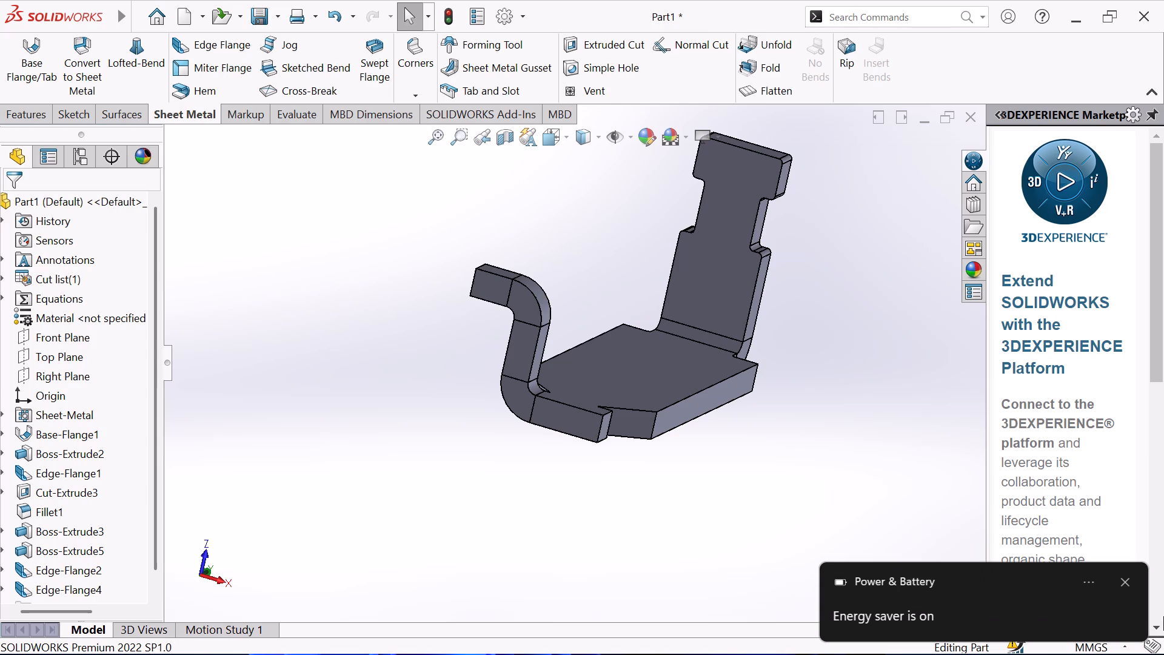
pyautogui.click(1122, 575)
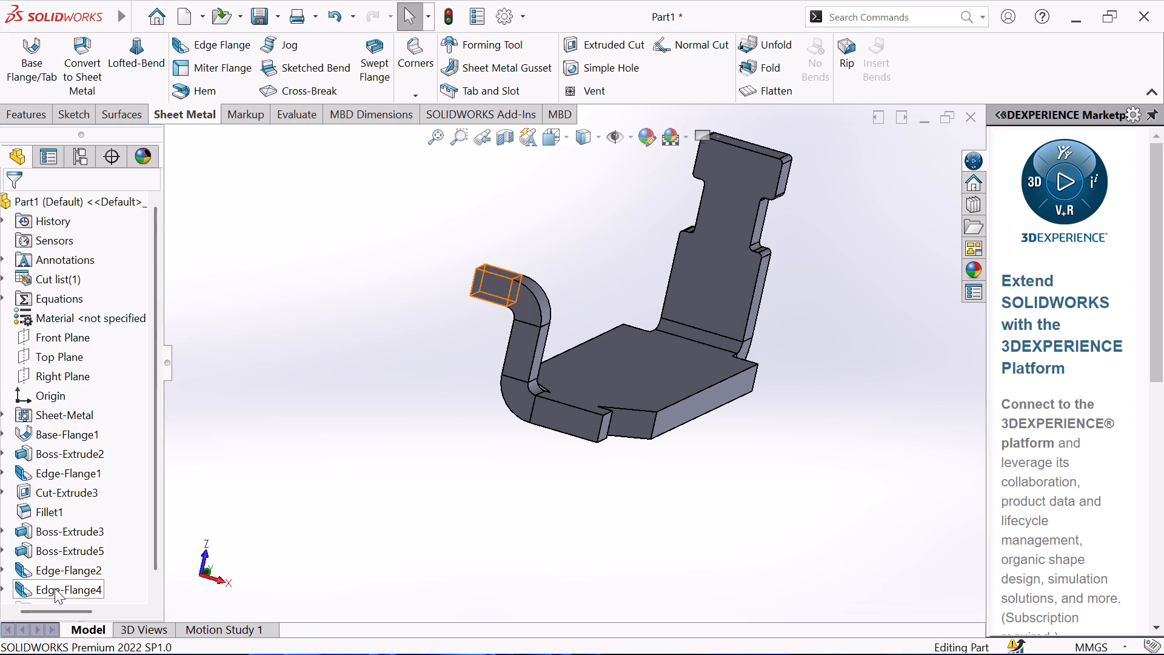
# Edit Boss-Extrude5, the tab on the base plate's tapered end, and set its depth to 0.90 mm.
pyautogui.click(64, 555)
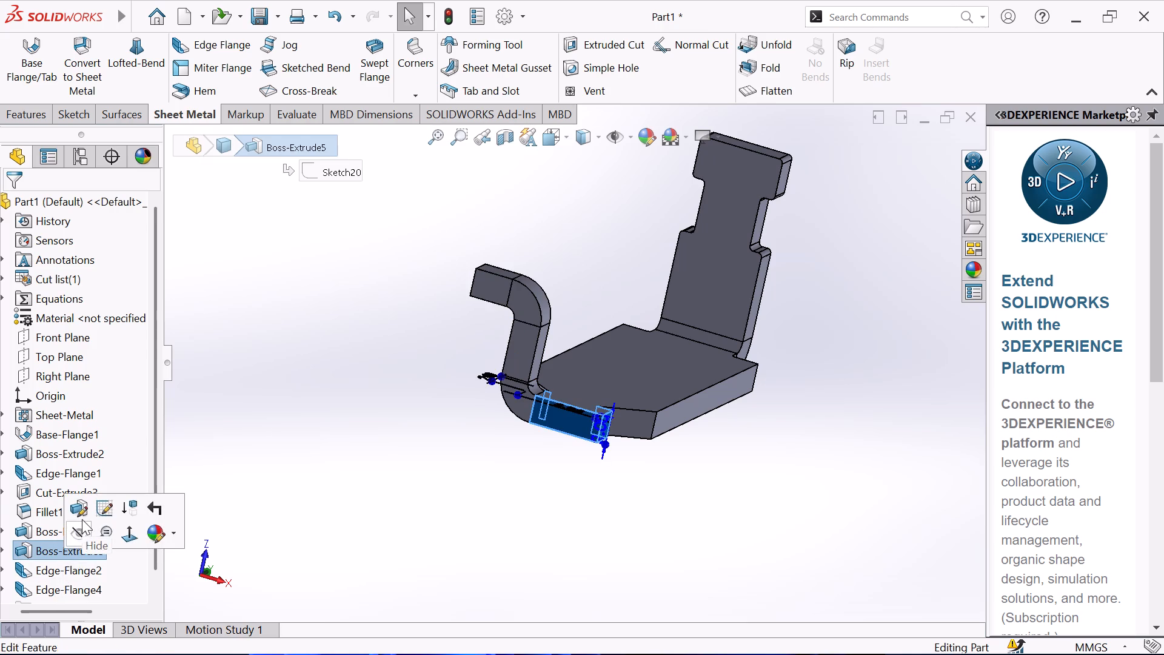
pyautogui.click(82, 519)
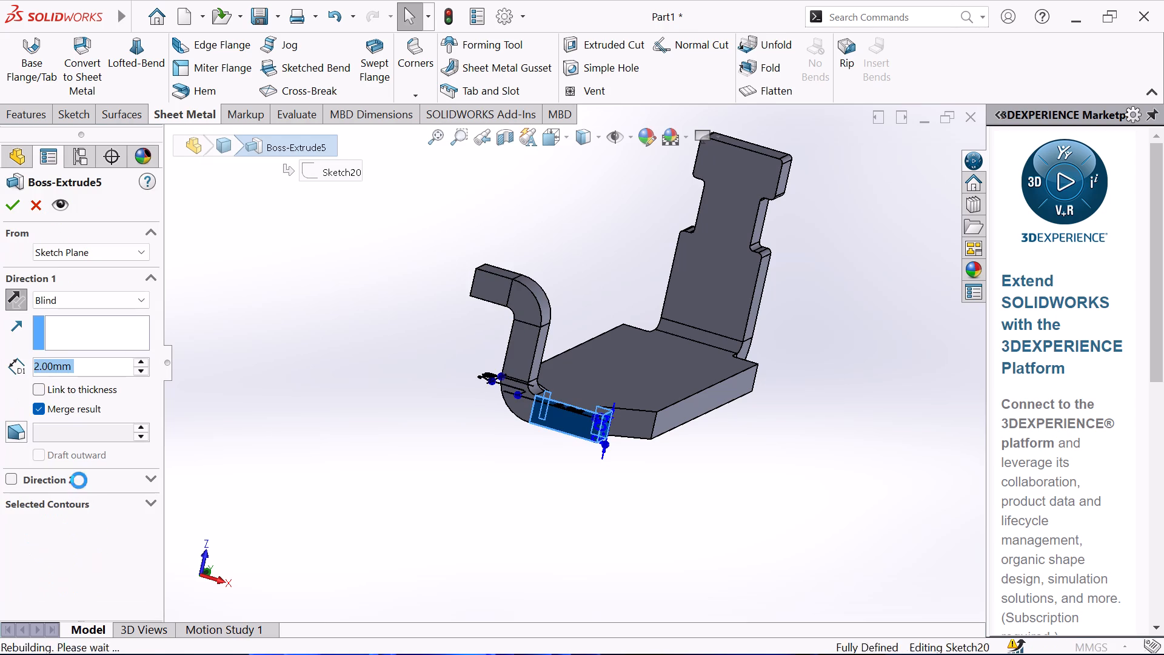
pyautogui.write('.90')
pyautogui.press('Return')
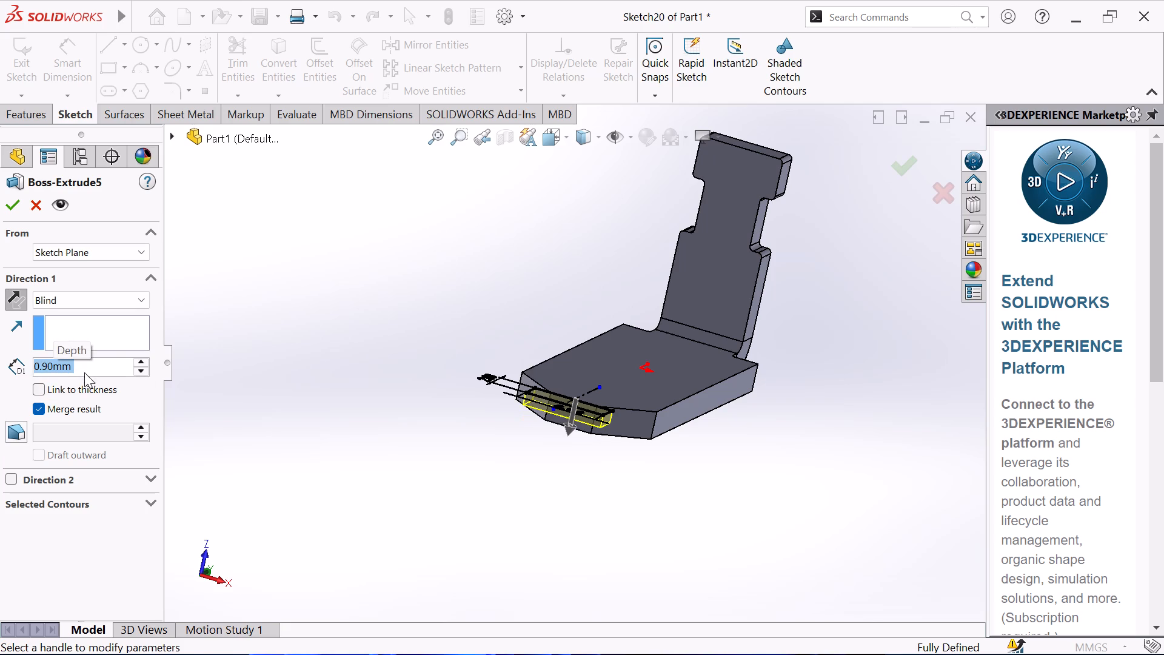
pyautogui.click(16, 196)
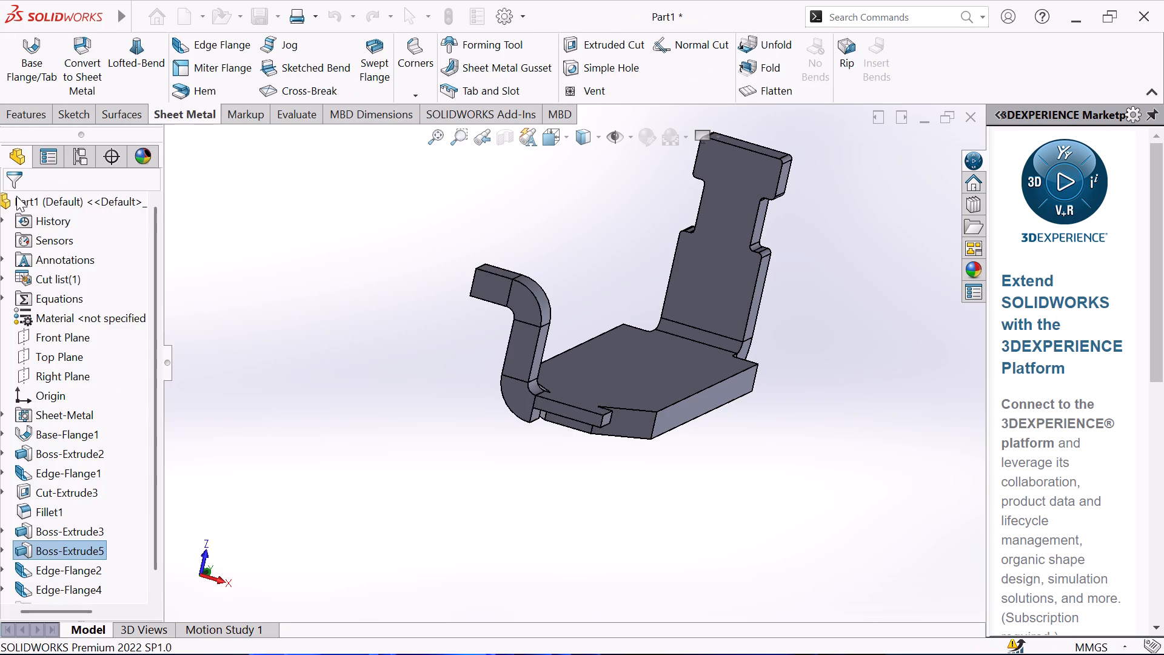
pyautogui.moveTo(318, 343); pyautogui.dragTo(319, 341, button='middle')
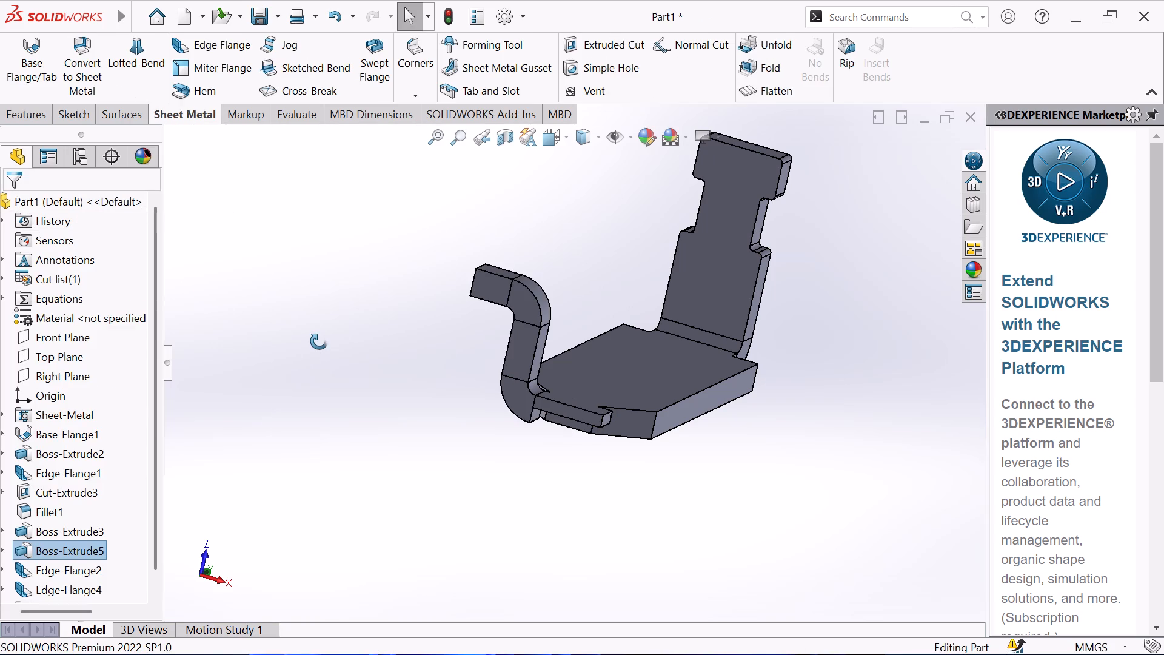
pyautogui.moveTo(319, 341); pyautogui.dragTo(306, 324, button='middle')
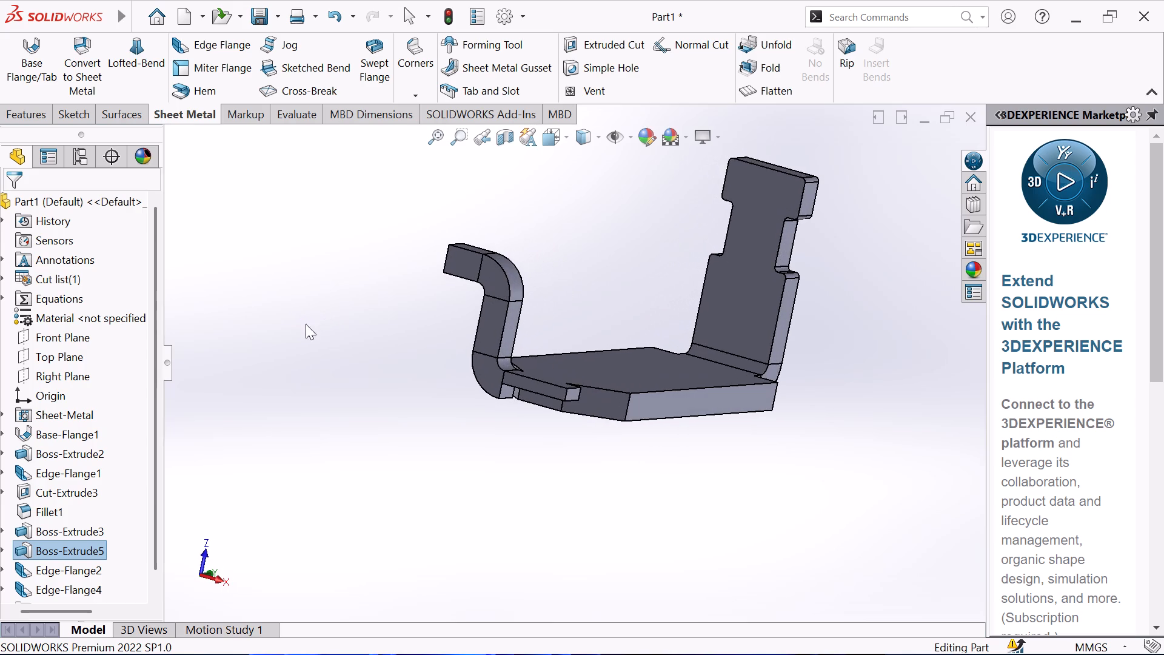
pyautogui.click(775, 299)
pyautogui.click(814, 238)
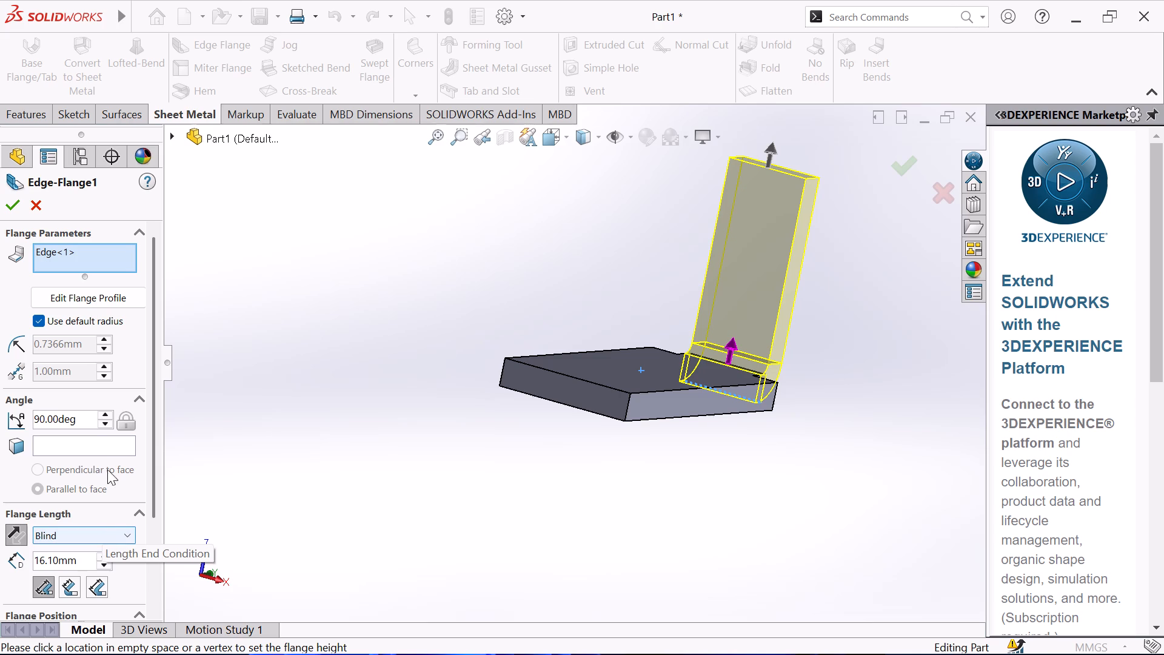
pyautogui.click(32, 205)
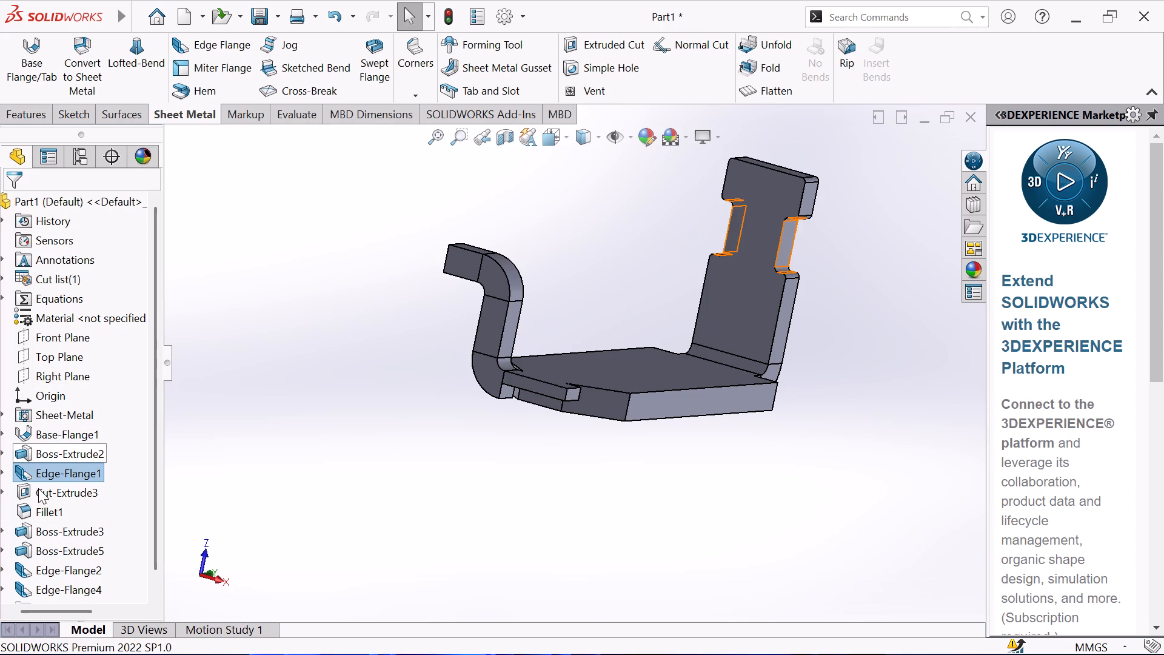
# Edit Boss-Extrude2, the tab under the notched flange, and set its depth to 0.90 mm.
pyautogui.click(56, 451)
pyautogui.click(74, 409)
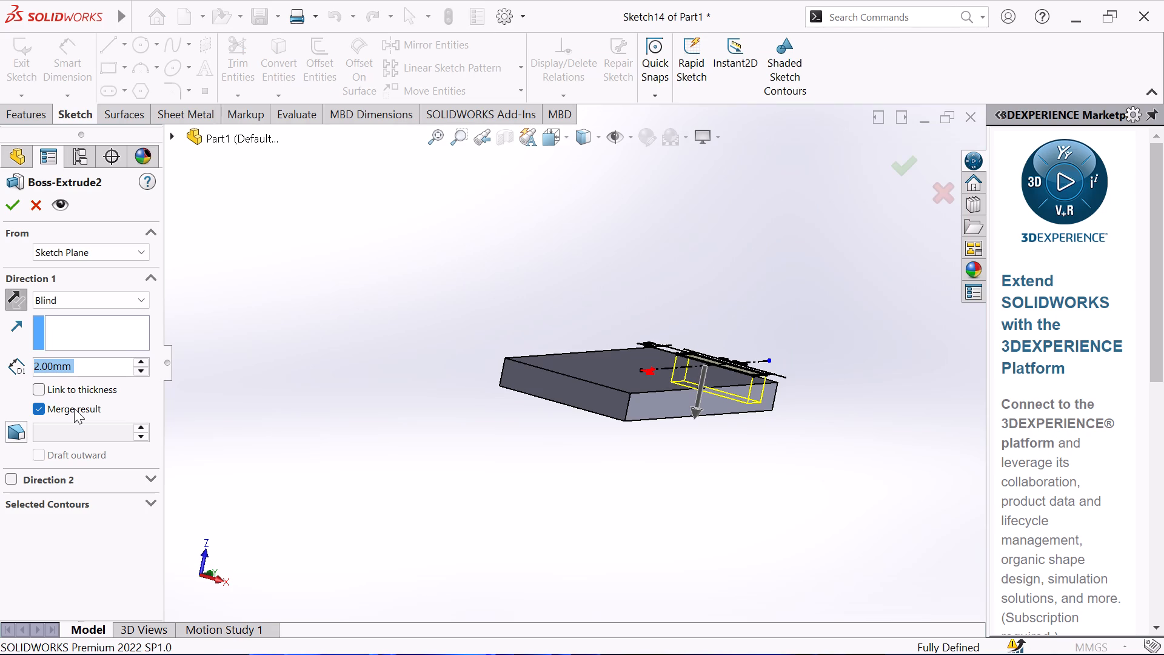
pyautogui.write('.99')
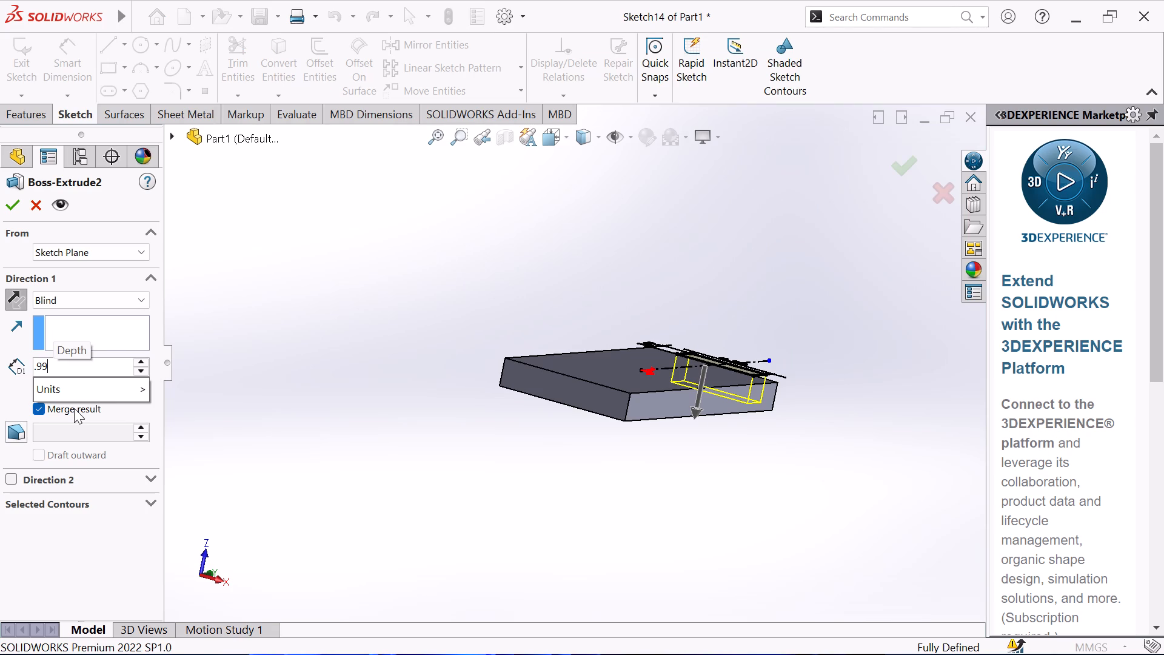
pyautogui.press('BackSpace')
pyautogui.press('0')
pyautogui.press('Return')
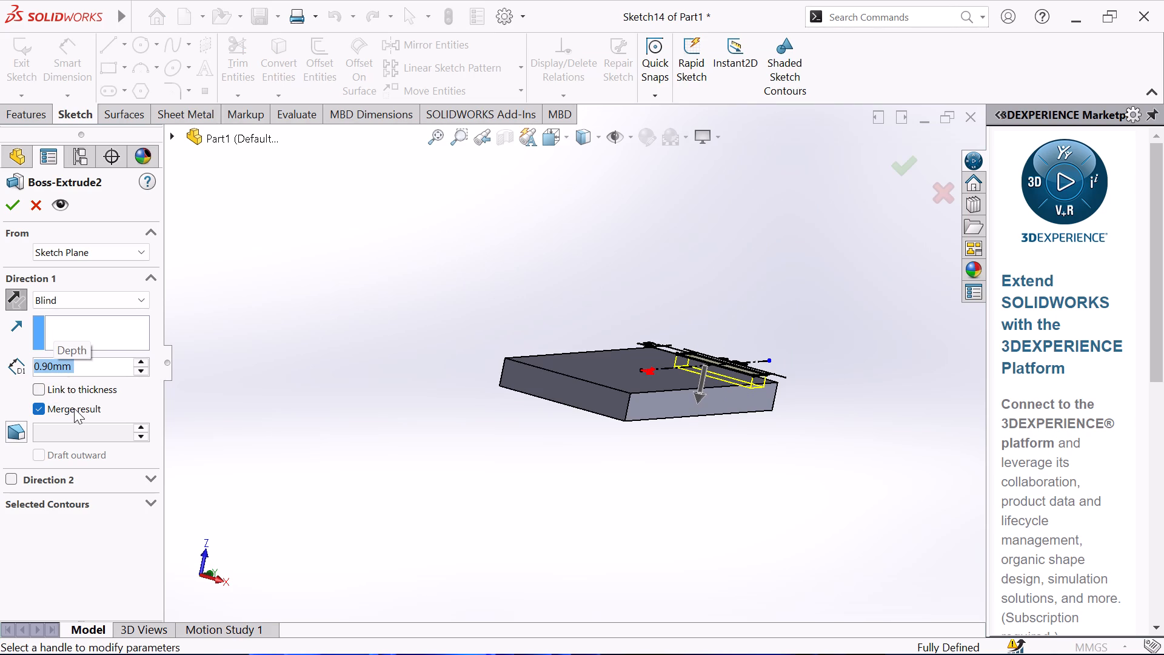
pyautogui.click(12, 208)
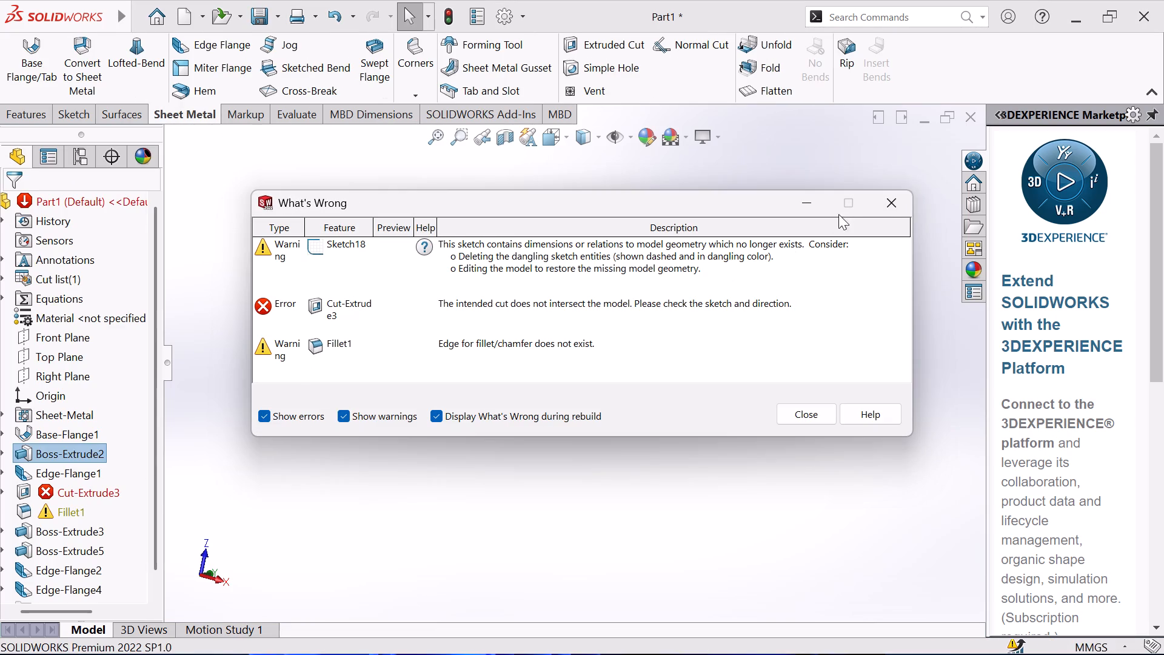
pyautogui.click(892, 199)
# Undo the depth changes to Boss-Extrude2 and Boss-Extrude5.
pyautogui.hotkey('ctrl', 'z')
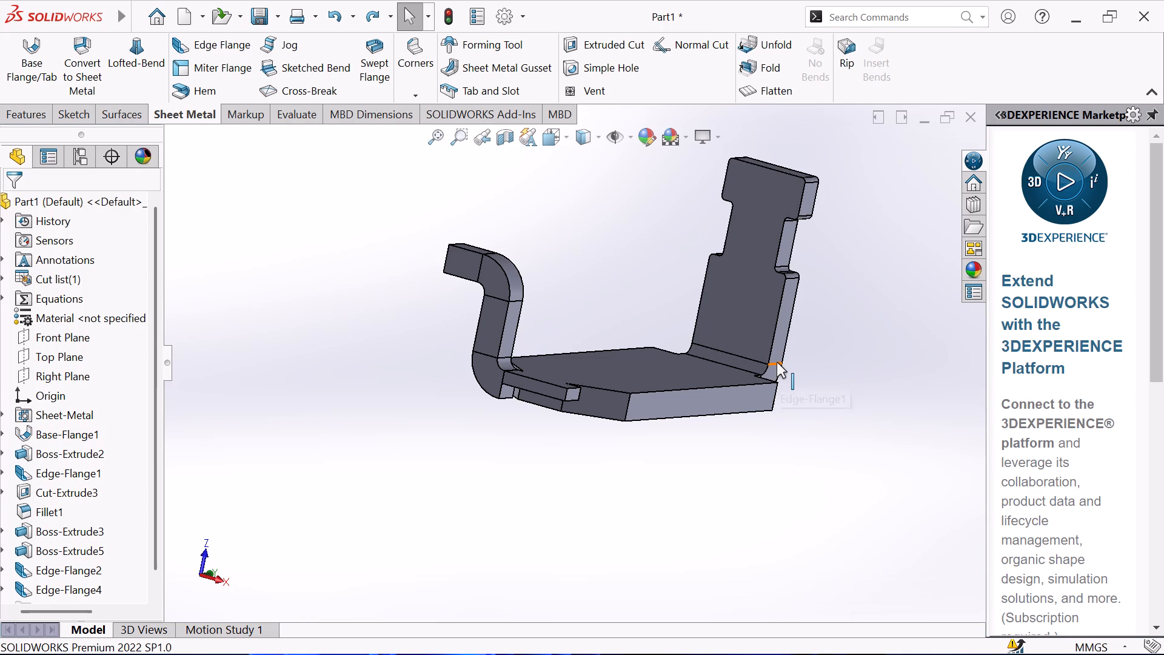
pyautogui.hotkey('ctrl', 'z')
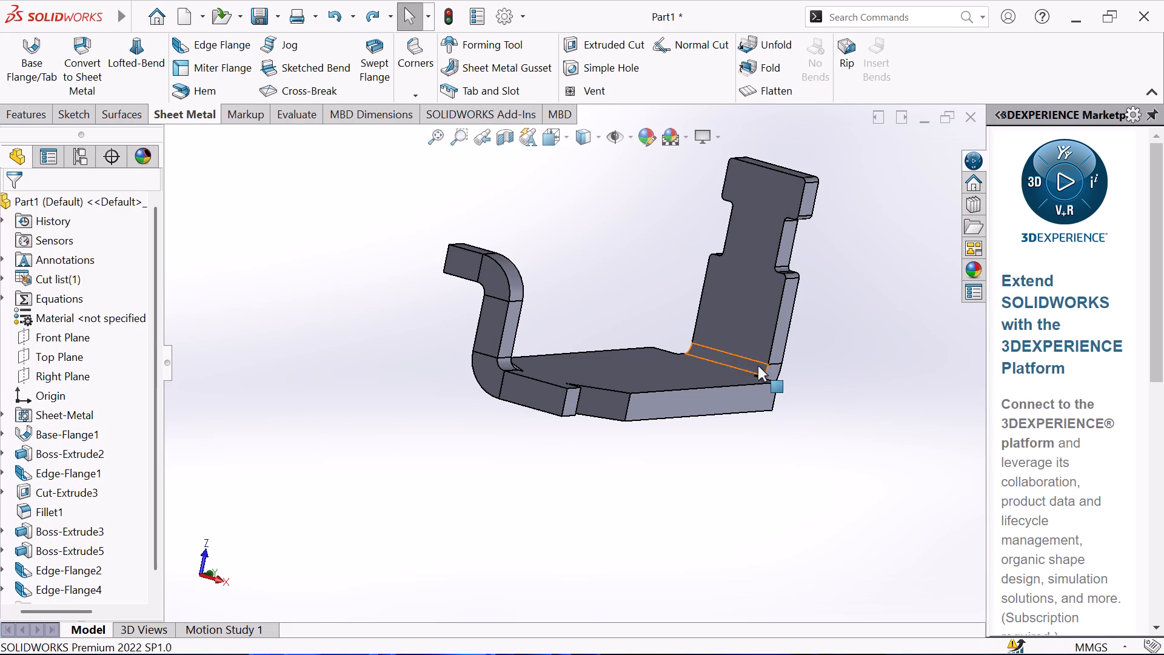
# Mirror the two stepped edge flanges, Edge-Flange2 and Edge-Flange4, about the Right Plane.
pyautogui.moveTo(357, 358); pyautogui.dragTo(363, 363, button='middle')
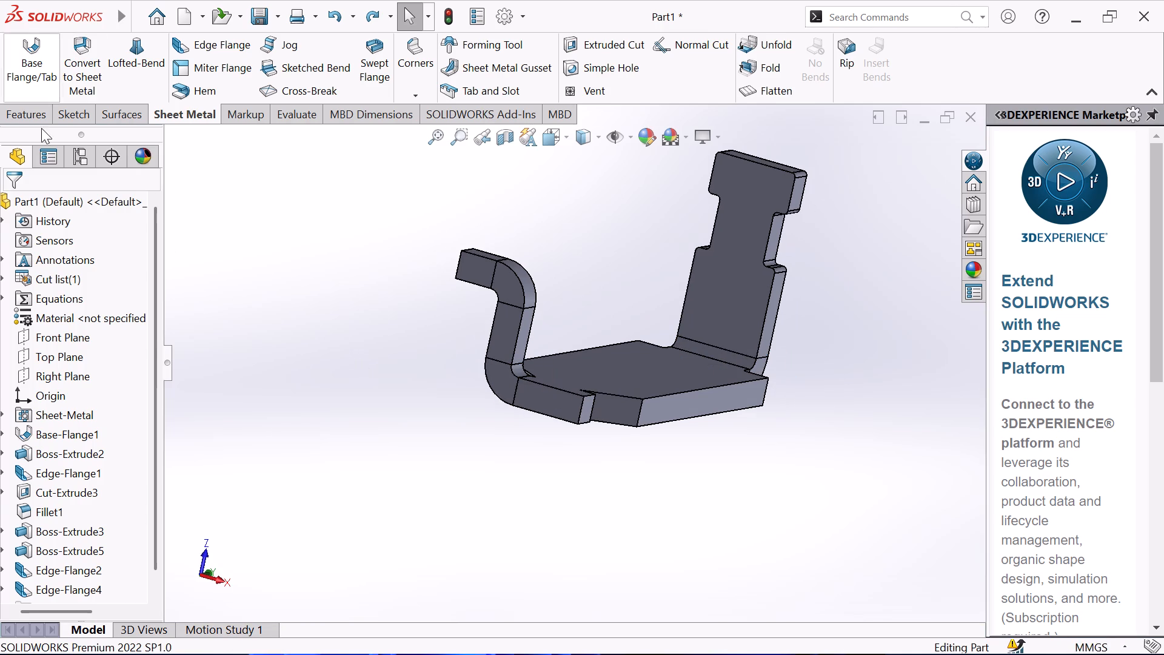
pyautogui.click(34, 120)
pyautogui.click(590, 87)
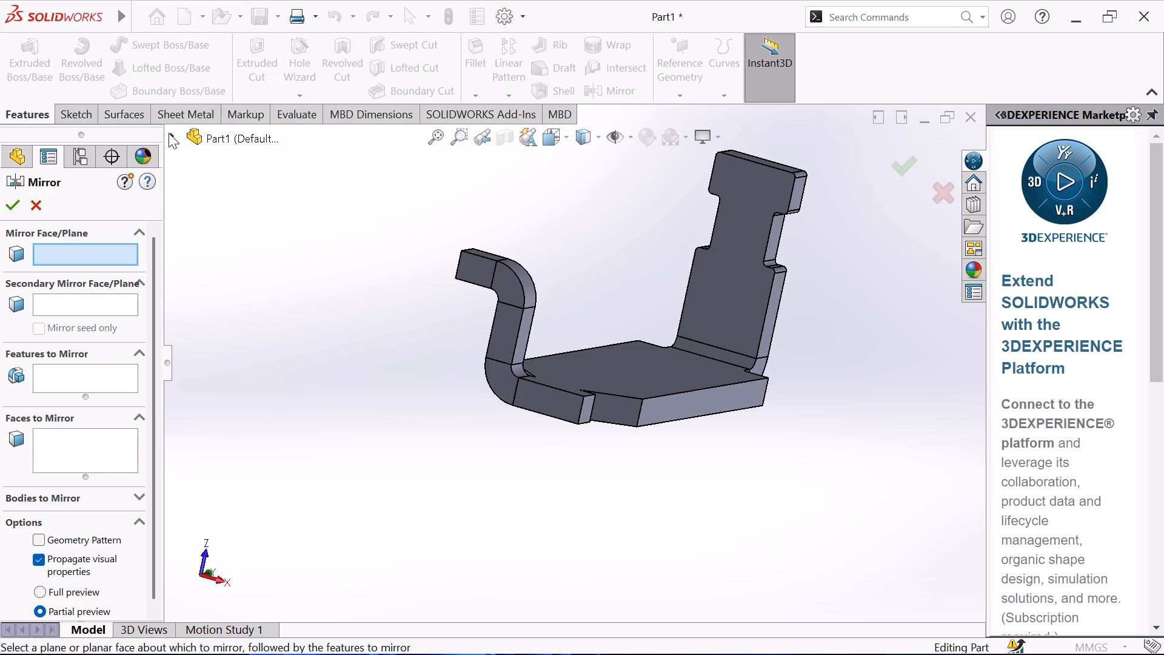
pyautogui.click(169, 133)
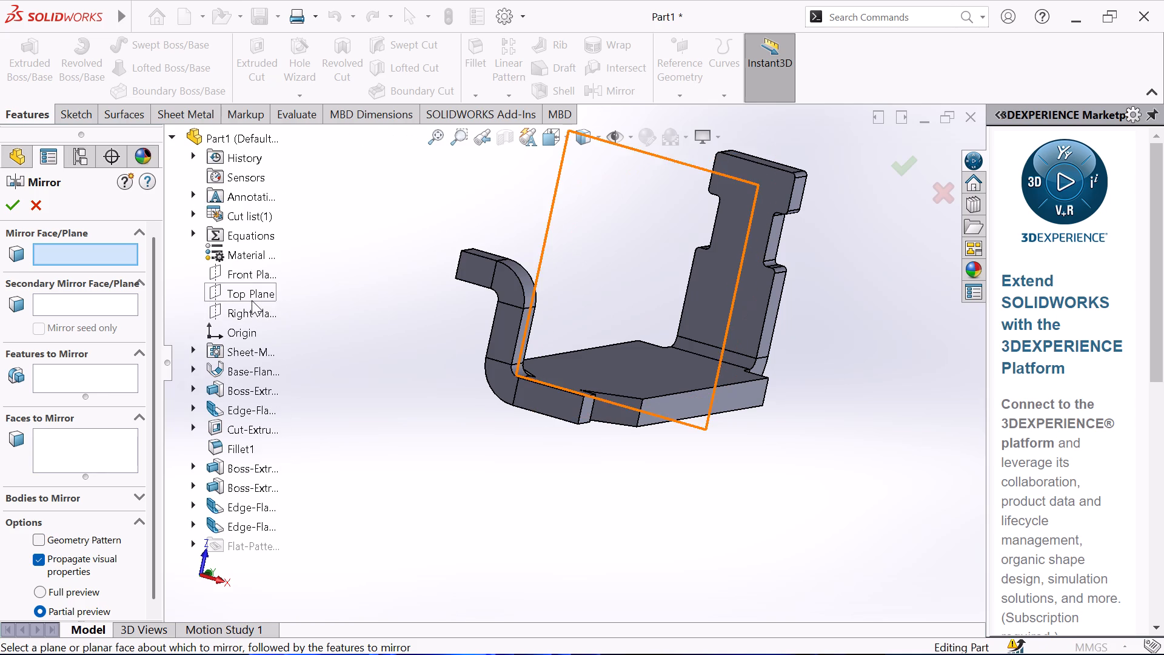
pyautogui.click(250, 310)
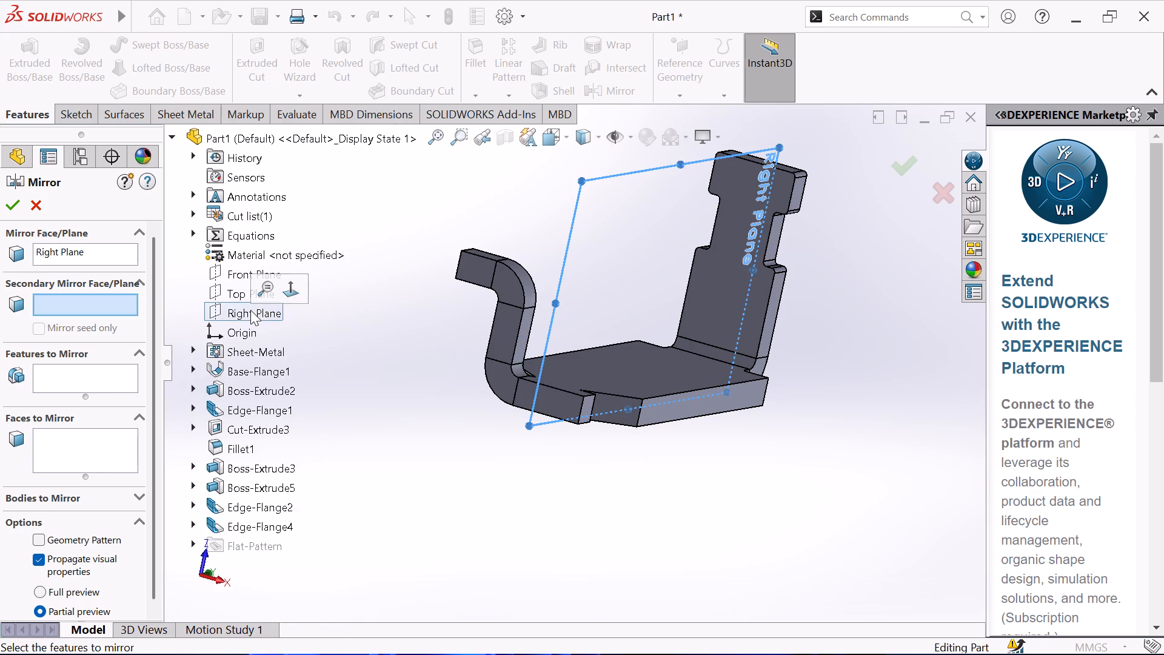
pyautogui.click(68, 366)
pyautogui.click(506, 338)
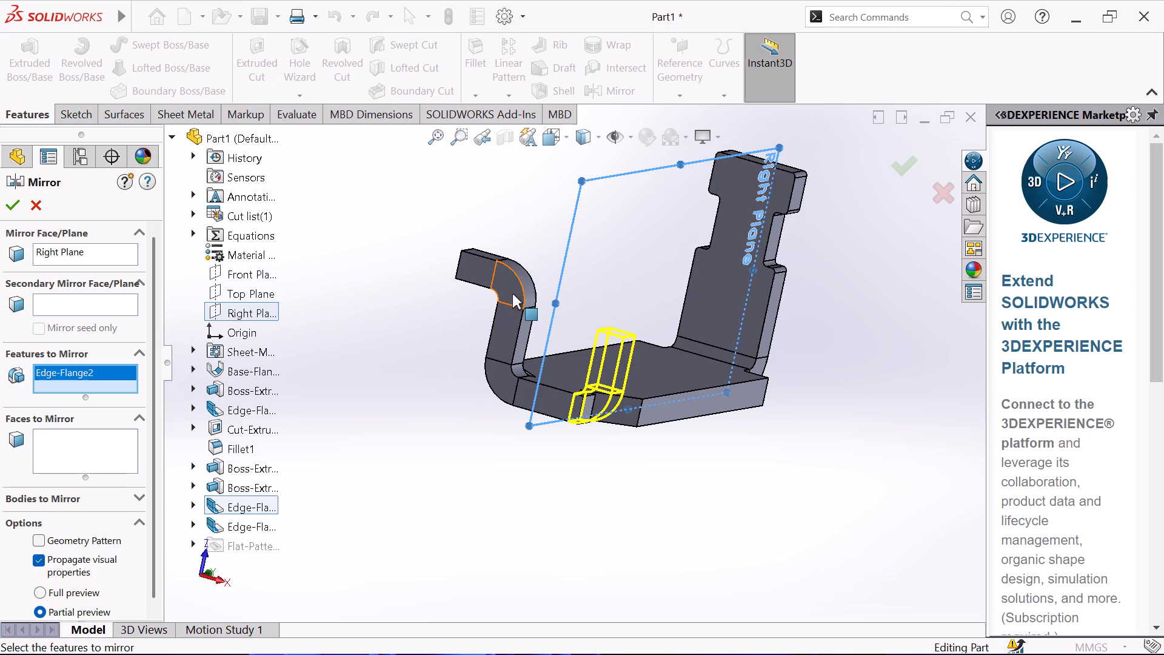
pyautogui.click(512, 294)
pyautogui.click(18, 205)
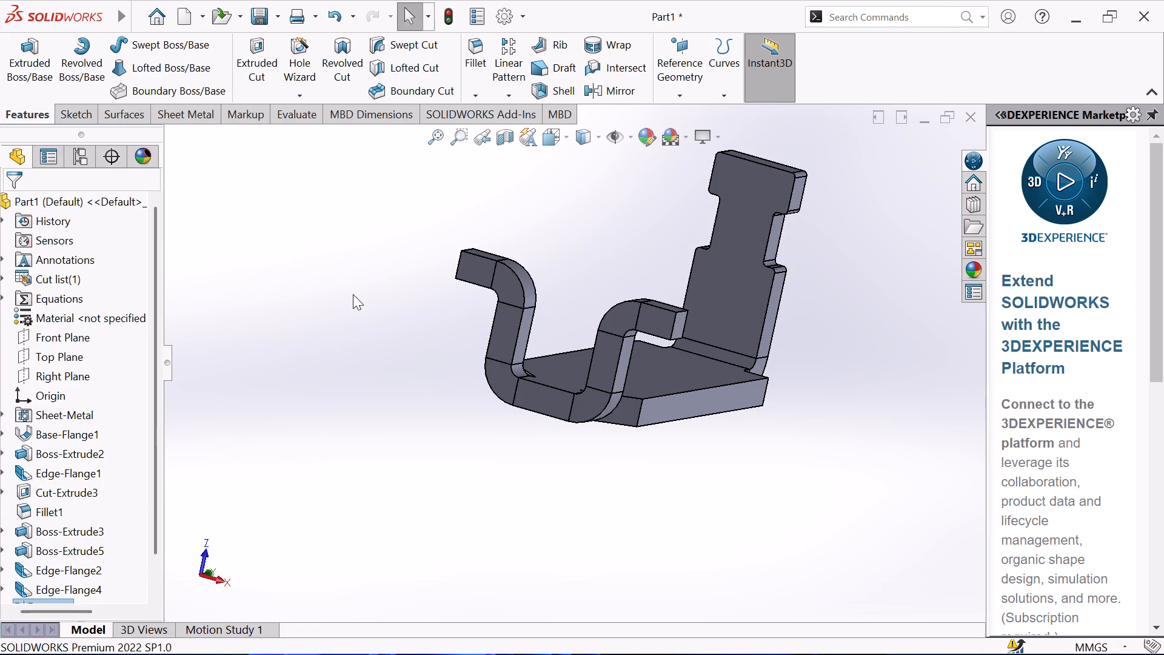
# Sketch a lengthwise straight slot on the Base-Flange1 face, about 19 mm between centres and 4.5 mm wide, along the plate's centreline.
pyautogui.moveTo(358, 294); pyautogui.dragTo(394, 357, button='middle')
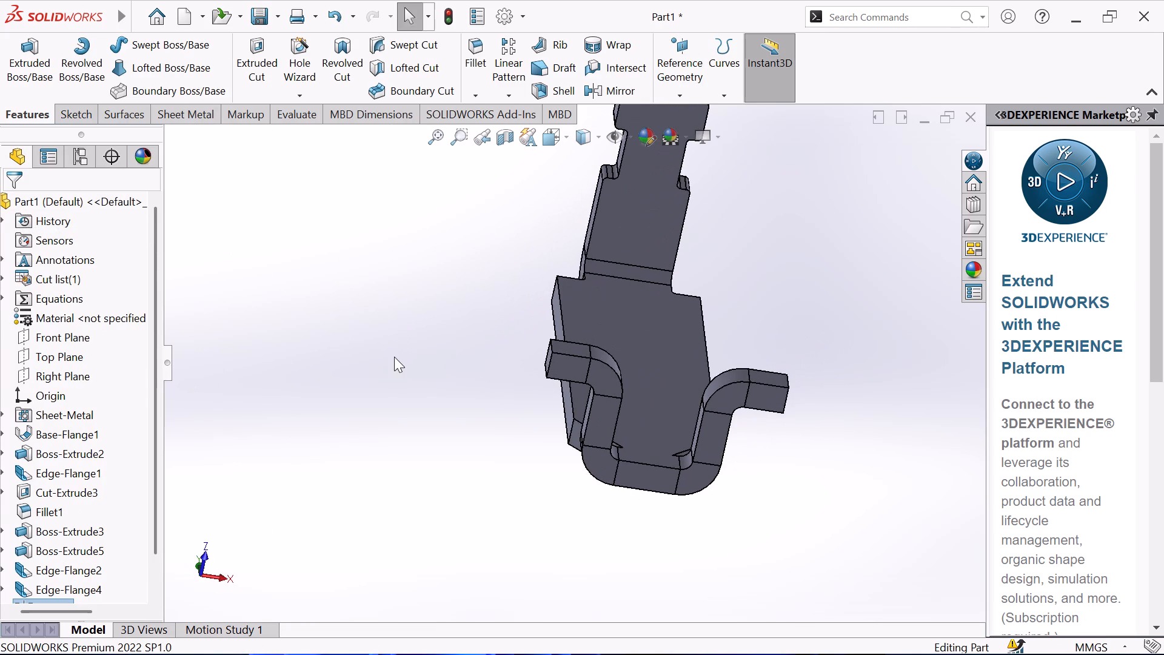
pyautogui.click(655, 354)
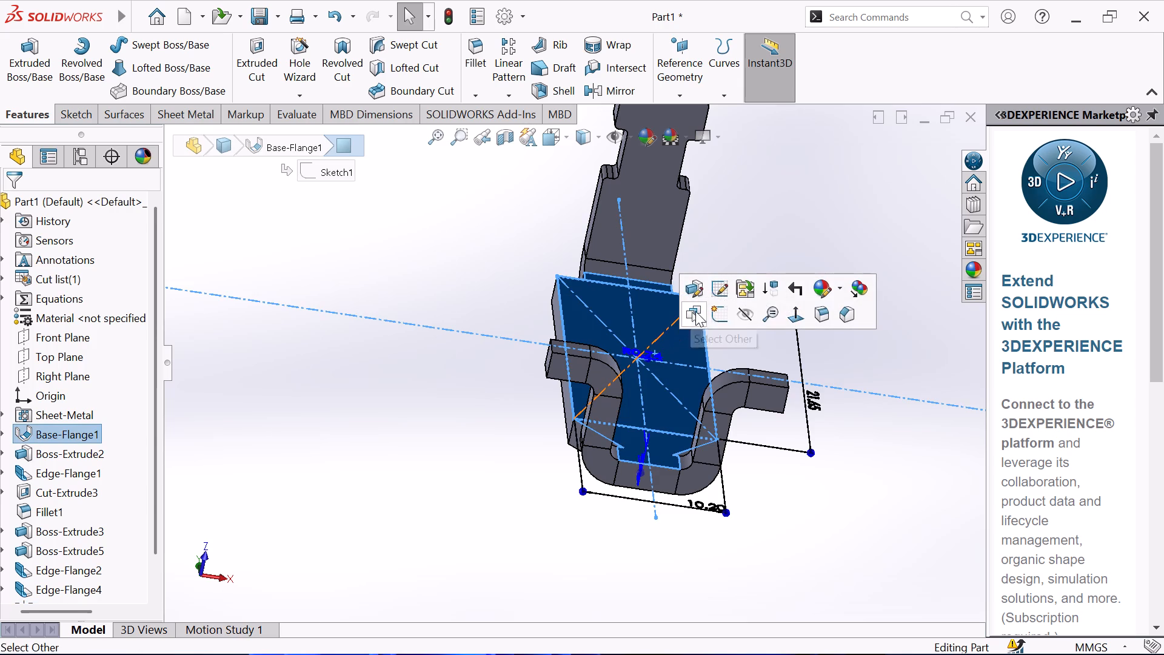
pyautogui.click(725, 311)
pyautogui.click(726, 311)
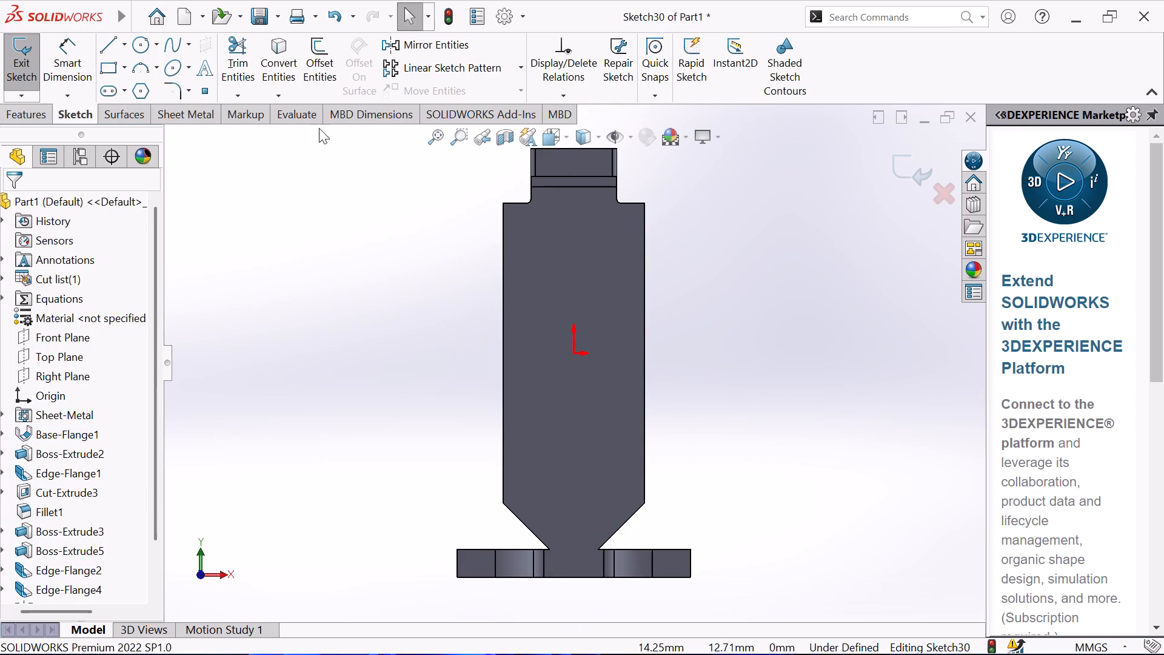
pyautogui.click(105, 90)
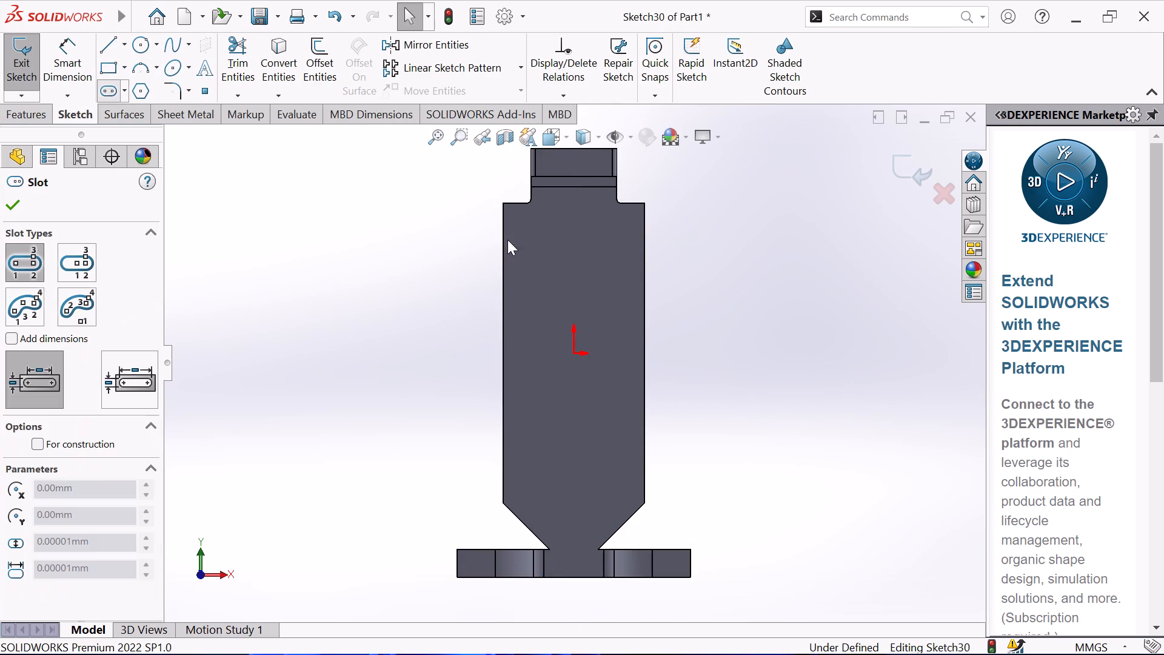
pyautogui.click(571, 226)
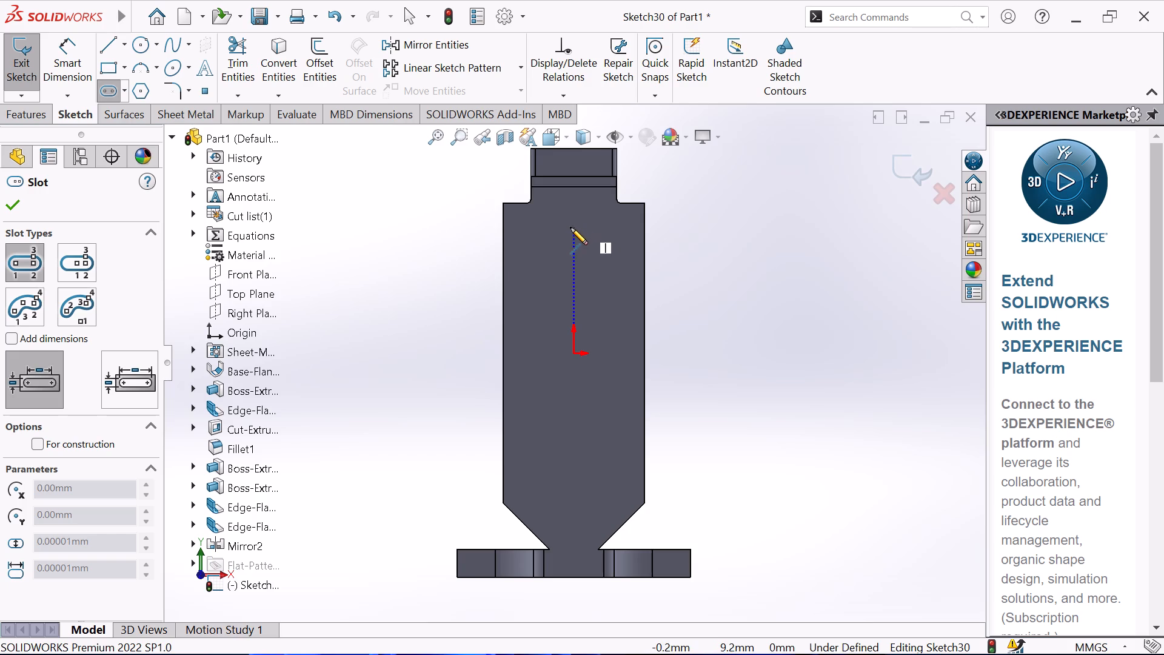
pyautogui.click(573, 489)
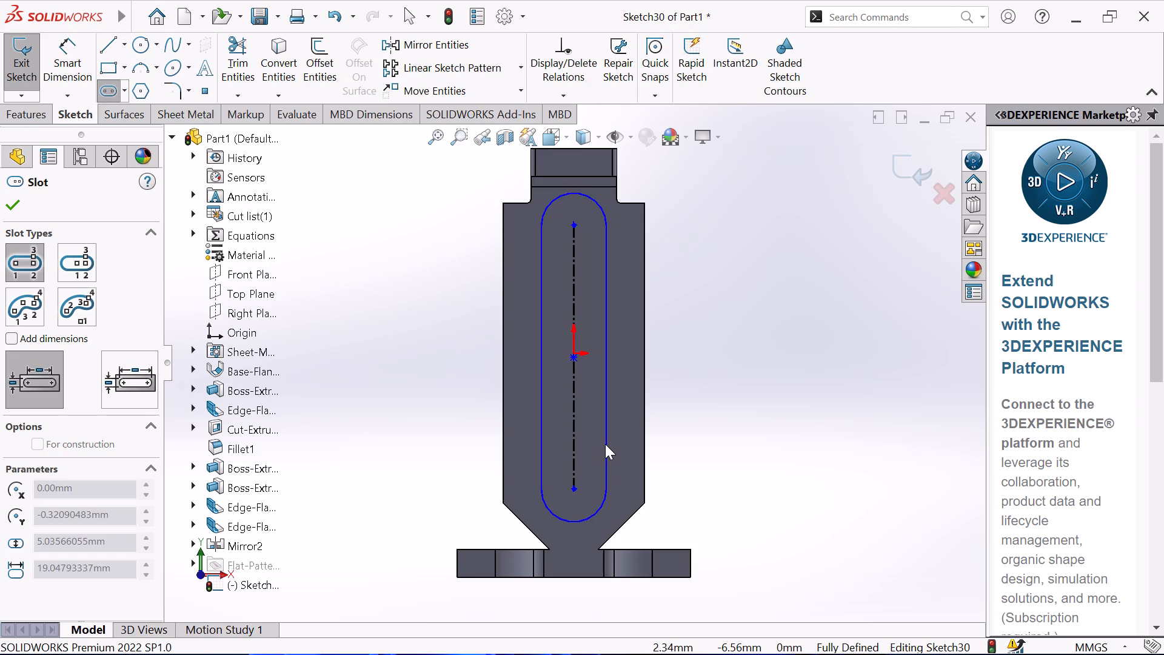
pyautogui.click(605, 444)
pyautogui.rightClick(769, 404)
pyautogui.click(820, 409)
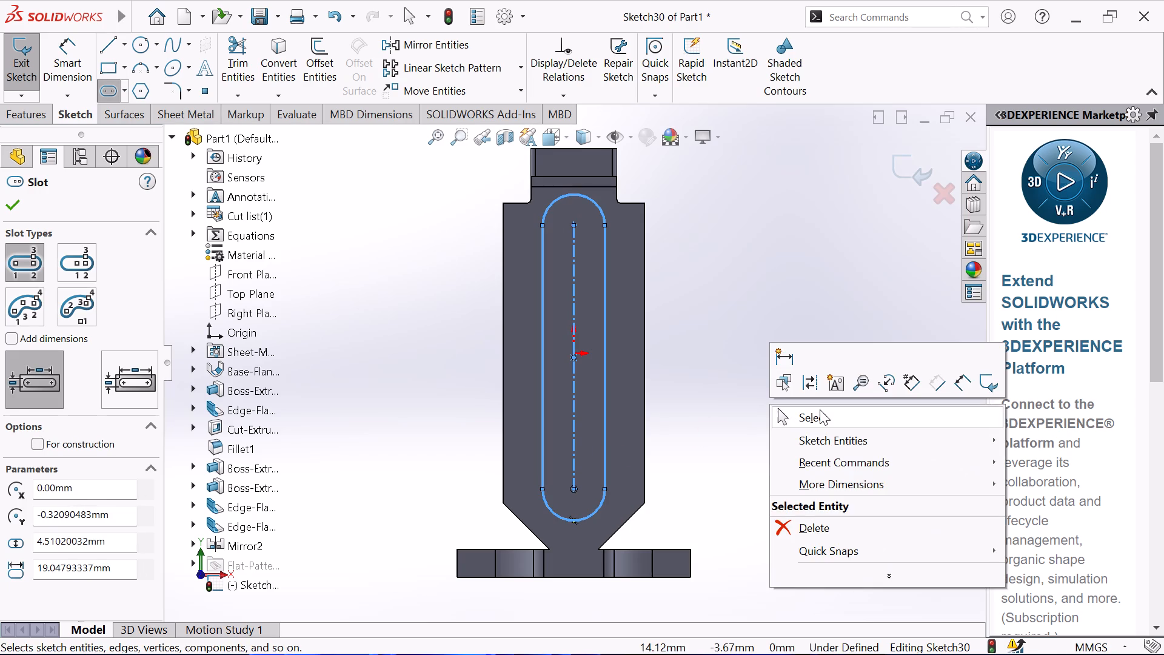
# Dimension the slot's centre-to-centre distance and set it to 18.30 mm.
pyautogui.click(58, 69)
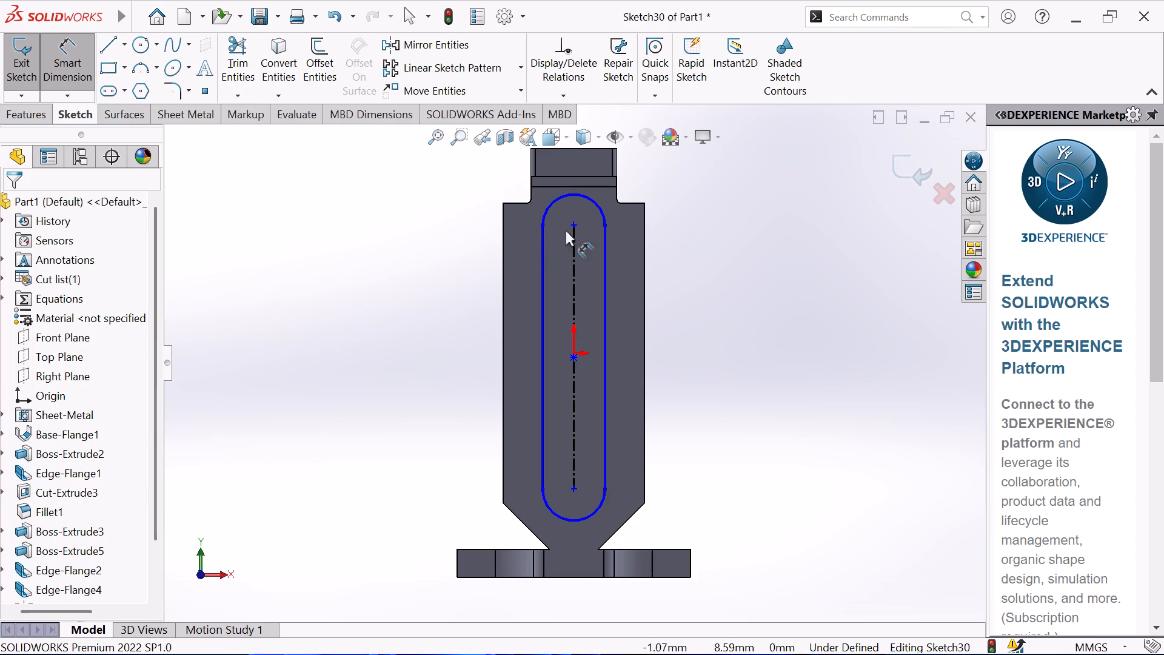
pyautogui.click(575, 226)
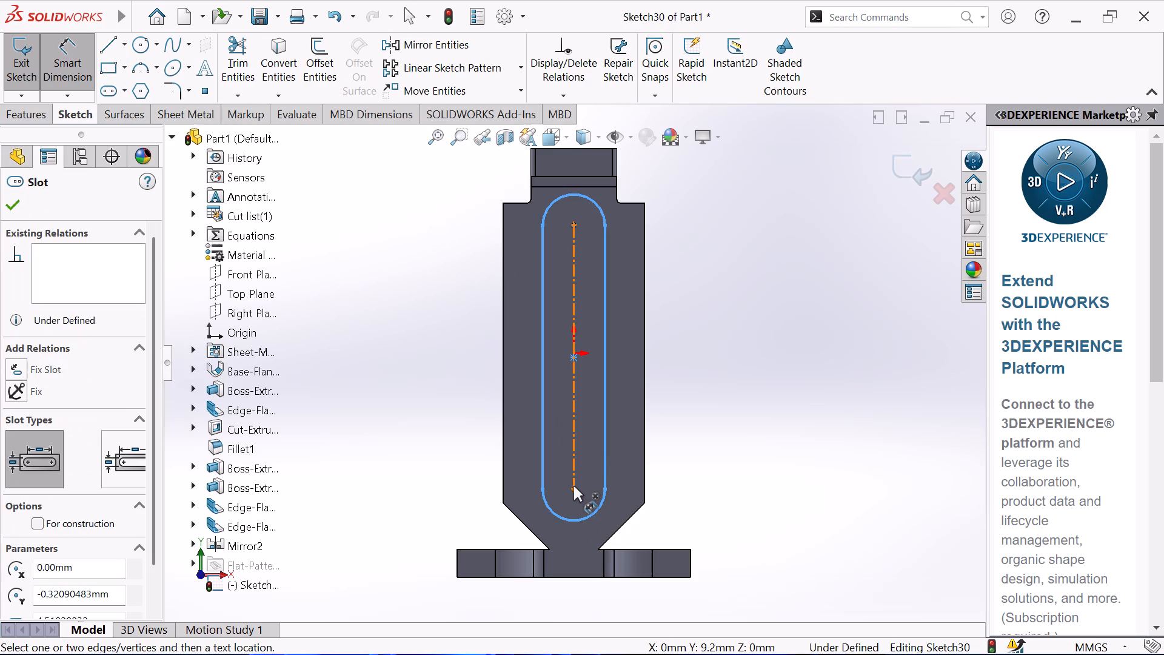
pyautogui.click(573, 490)
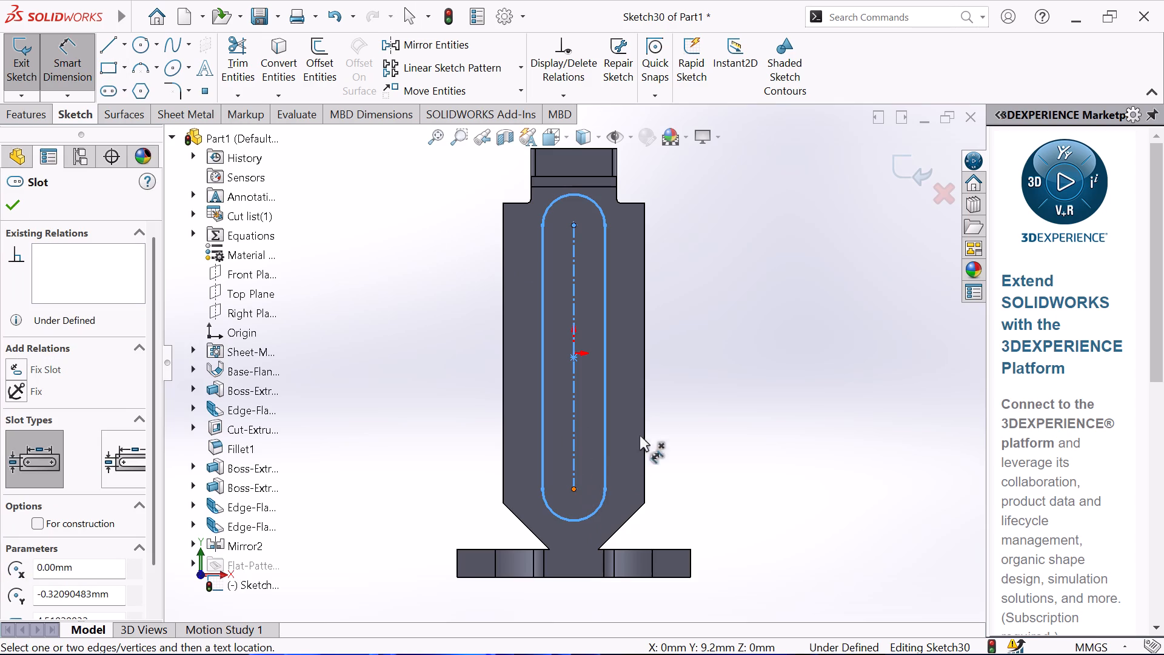
pyautogui.click(719, 351)
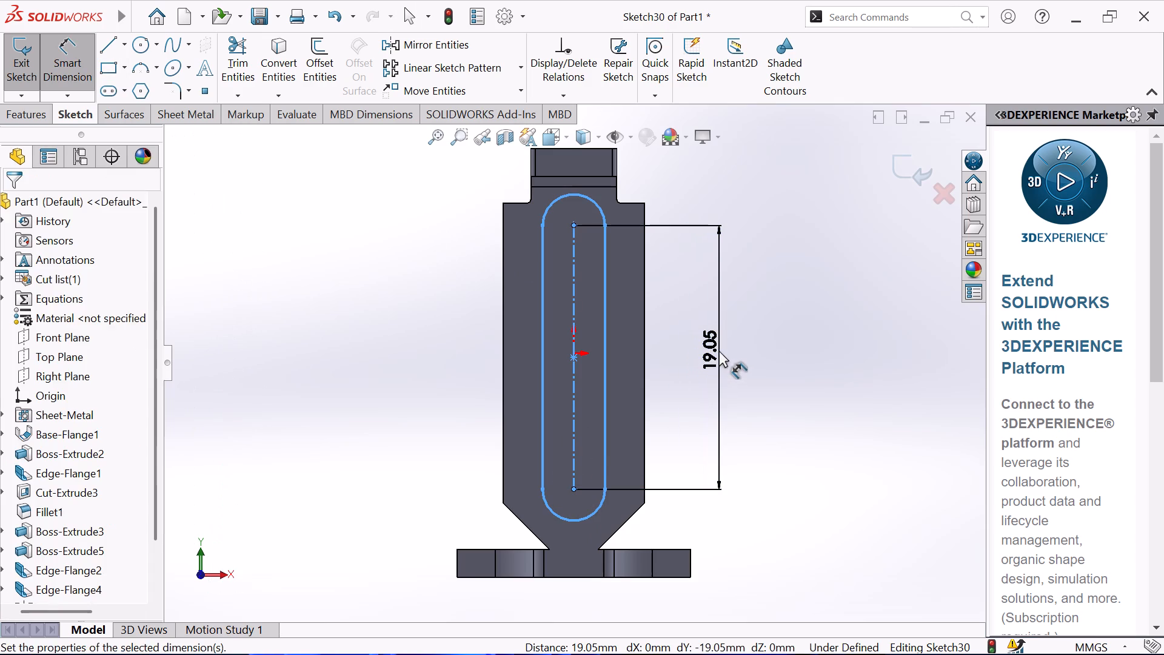
pyautogui.write('18.')
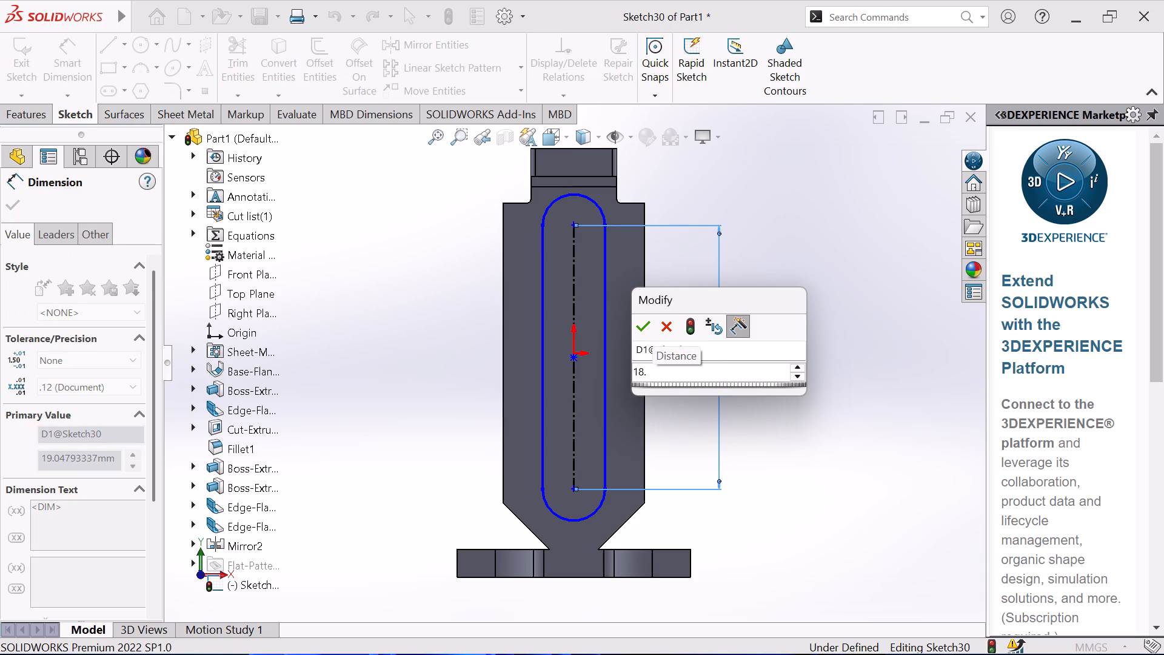
pyautogui.write('30')
pyautogui.press('Return')
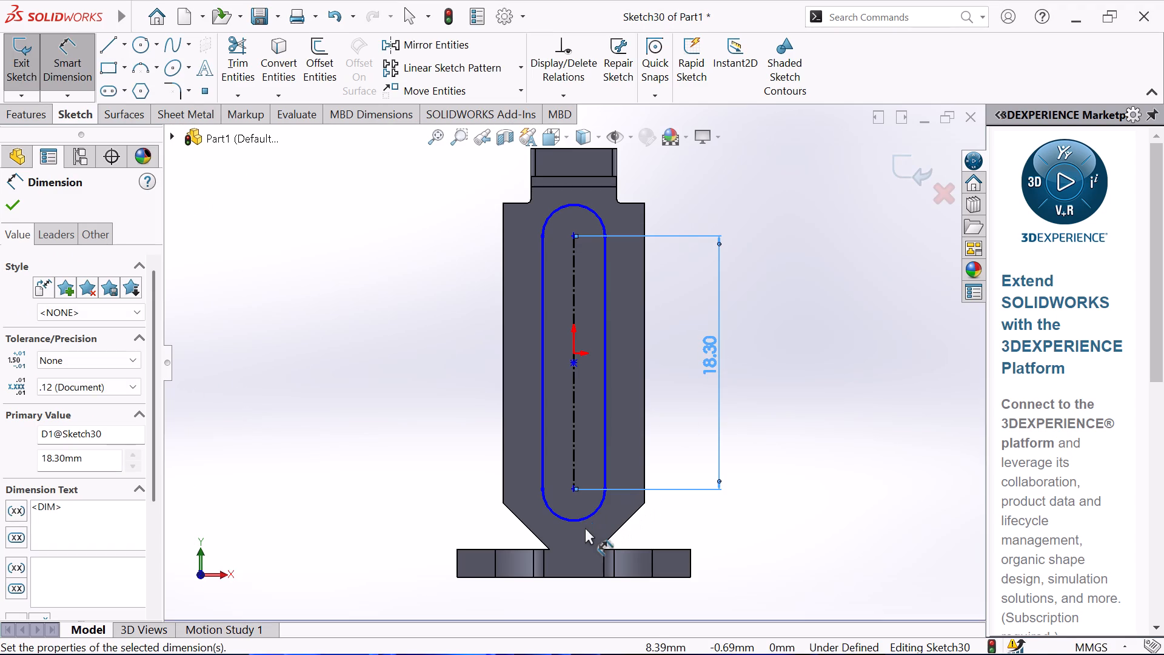
# Dimension the slot's end arc and set its radius to 2.10 mm.
pyautogui.click(587, 520)
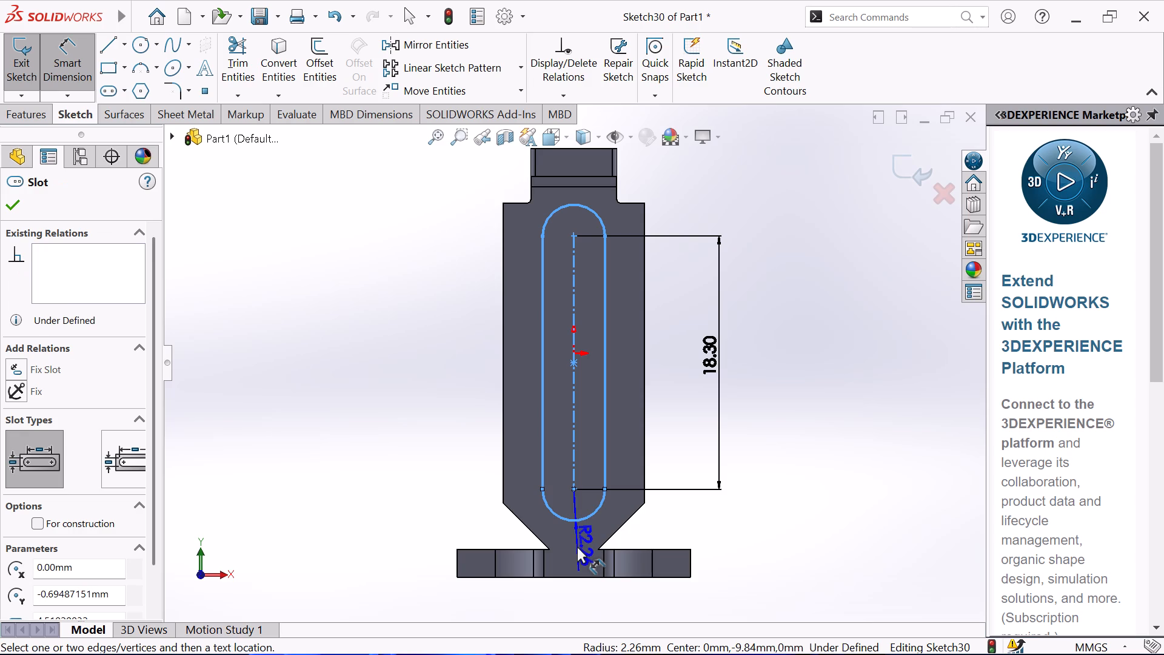
pyautogui.click(577, 546)
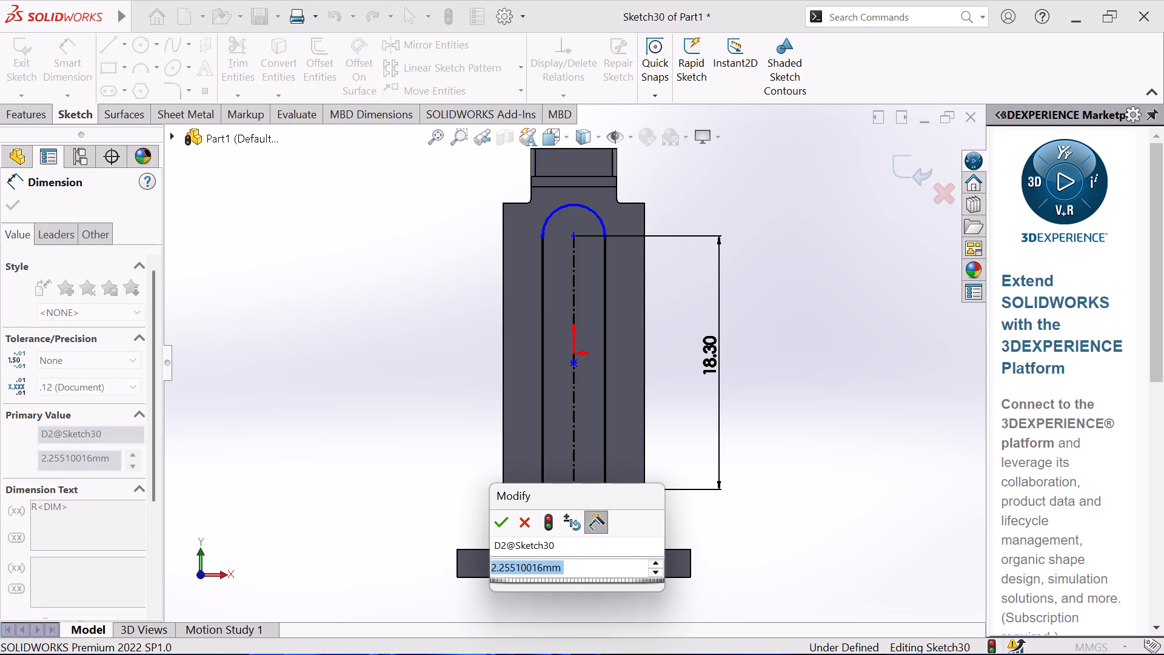
pyautogui.press('1')
pyautogui.press('BackSpace')
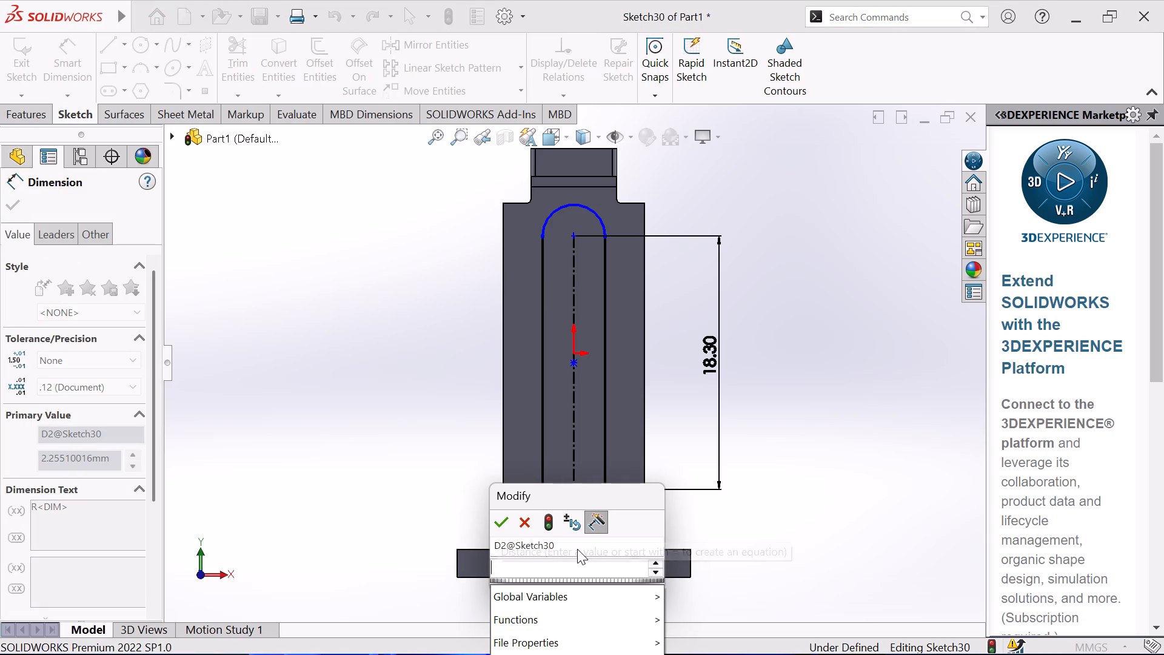
pyautogui.write('2.10')
pyautogui.press('Return')
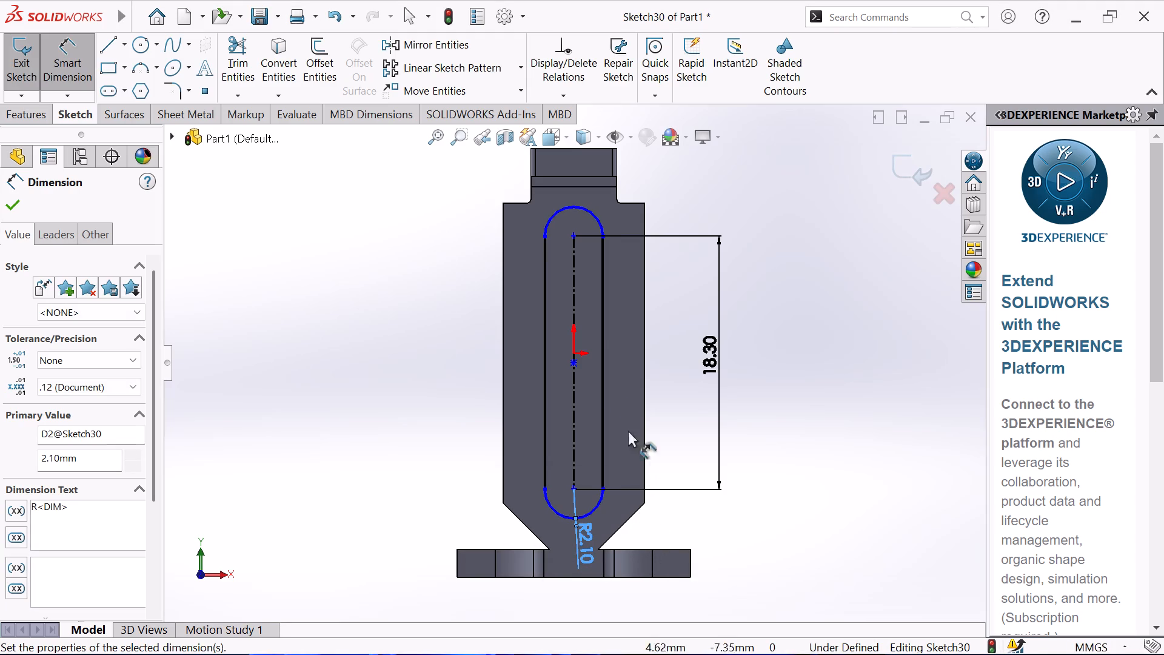
# Make the slot's centre point coincident with the origin.
pyautogui.scroll(-3, 587, 303)
pyautogui.rightClick(347, 340)
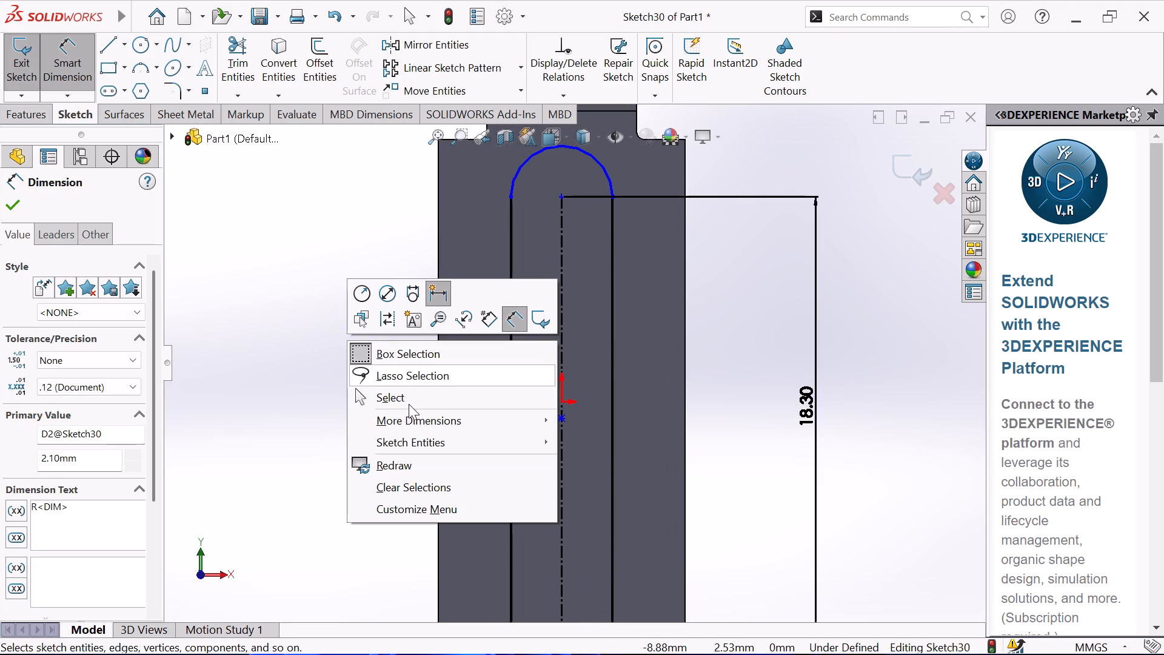
pyautogui.click(409, 404)
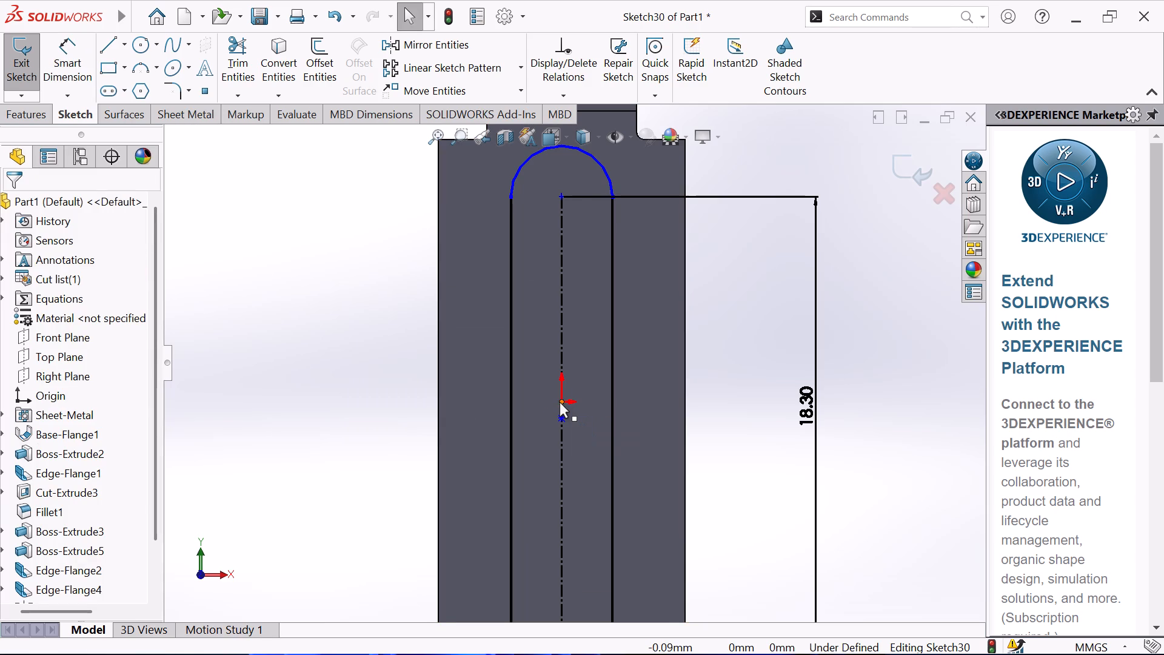
pyautogui.click(562, 401)
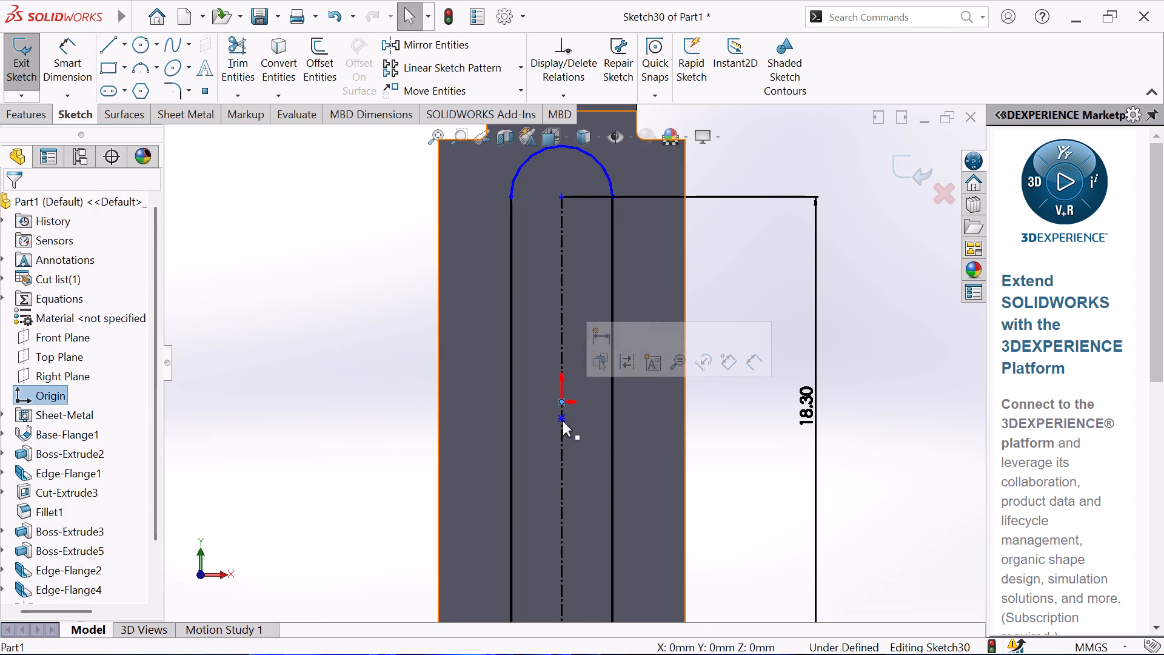
pyautogui.keyDown('ctrl'); pyautogui.click(563, 420); pyautogui.keyUp('ctrl')
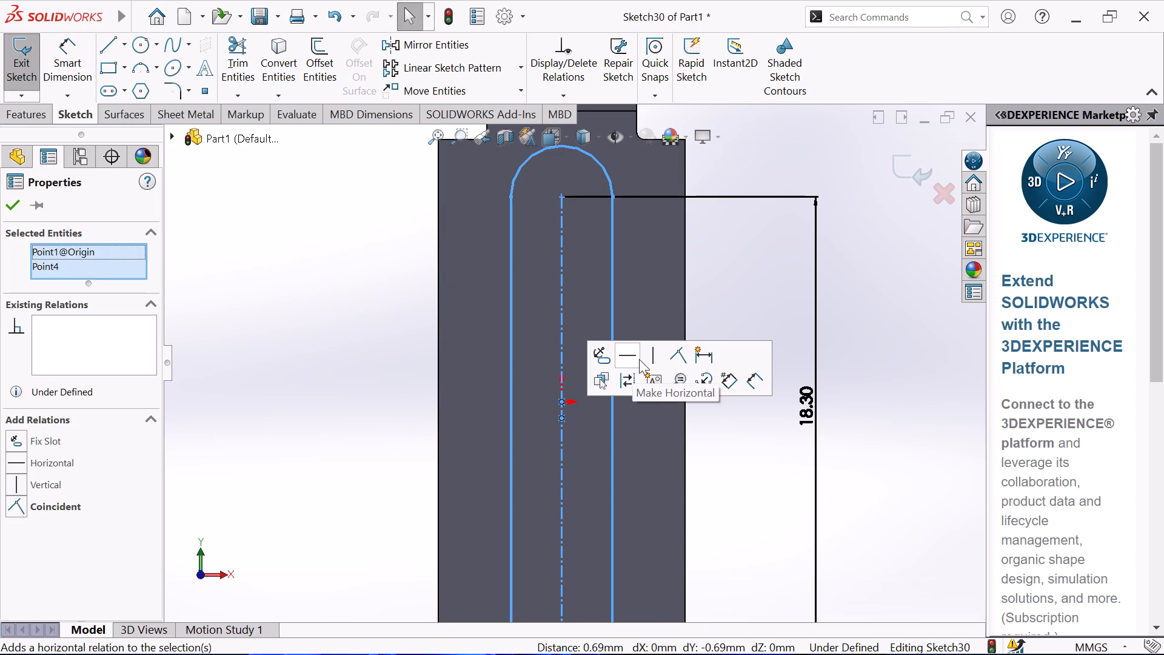
pyautogui.click(677, 357)
pyautogui.rightClick(267, 335)
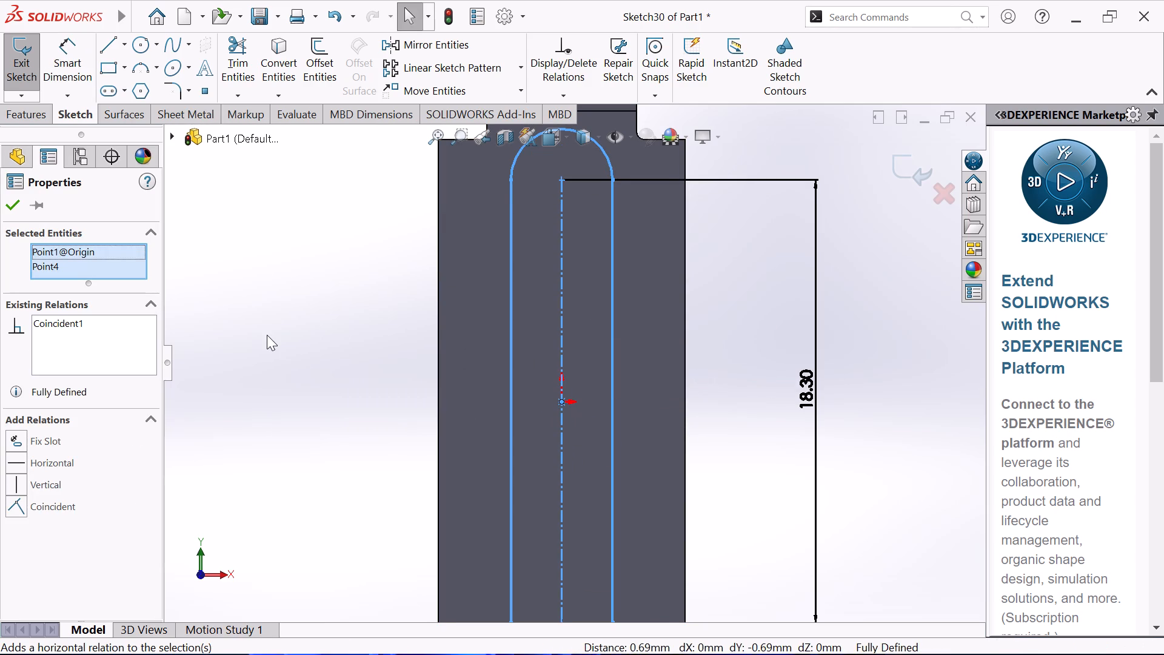
pyautogui.click(4, 207)
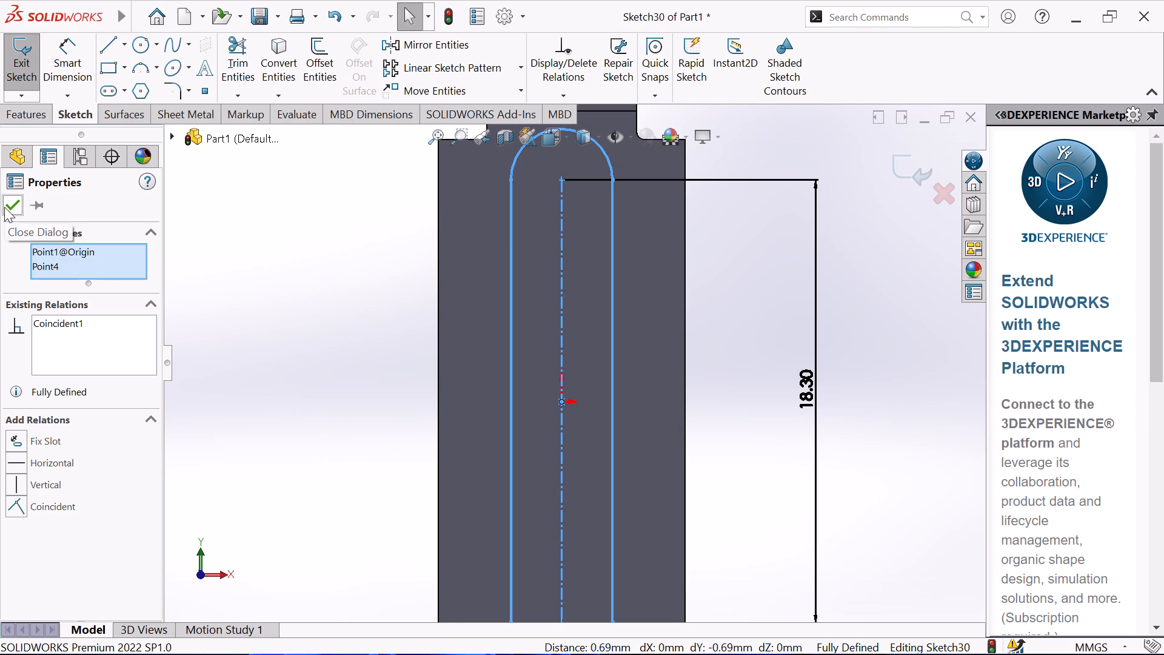
pyautogui.click(8, 206)
# Cut the slot profile through the base plate with a 2.00 mm Blind Extruded Cut, using Normal cut.
pyautogui.scroll(4, 322, 350)
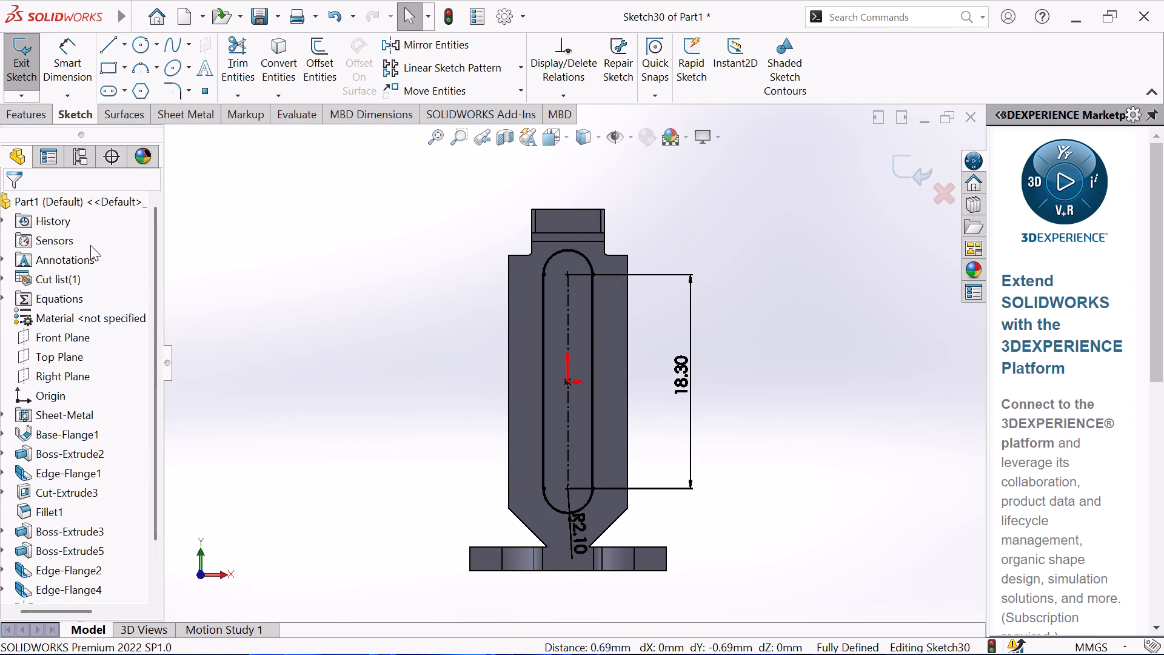
pyautogui.click(28, 121)
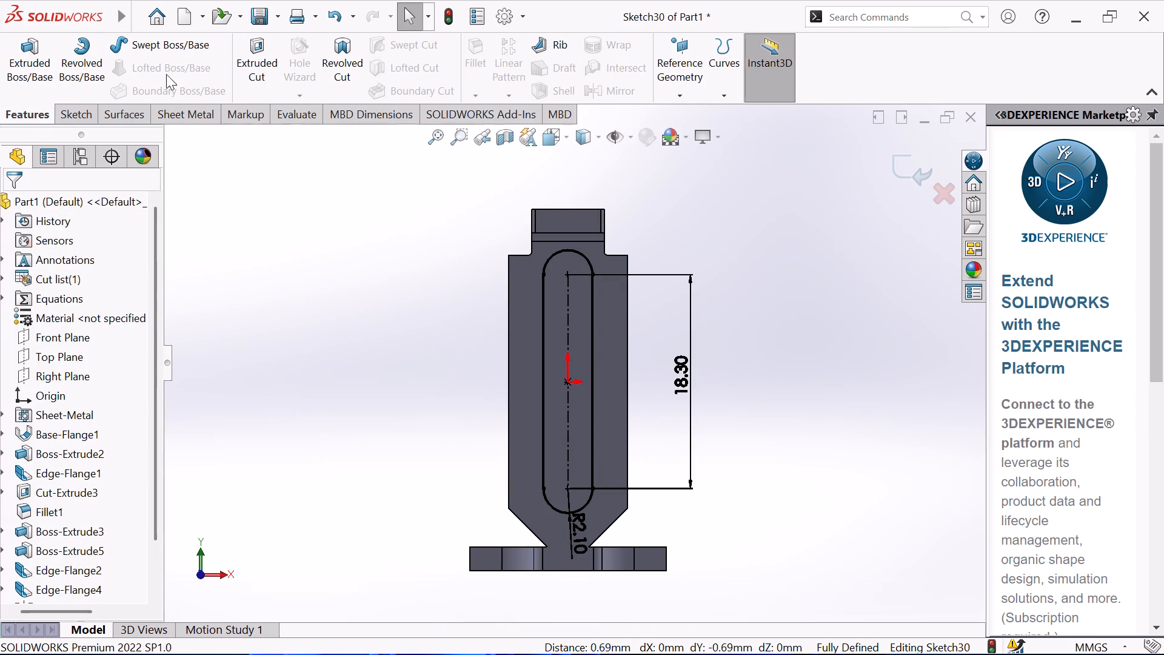
pyautogui.click(246, 62)
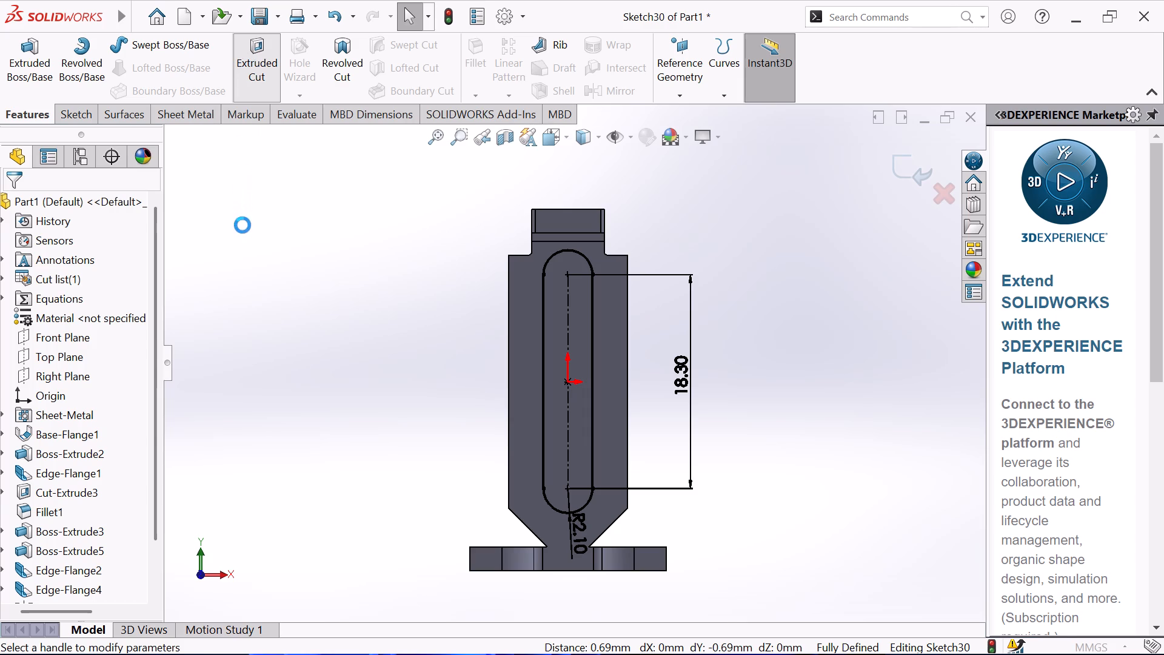
pyautogui.moveTo(264, 245); pyautogui.dragTo(338, 260, button='middle')
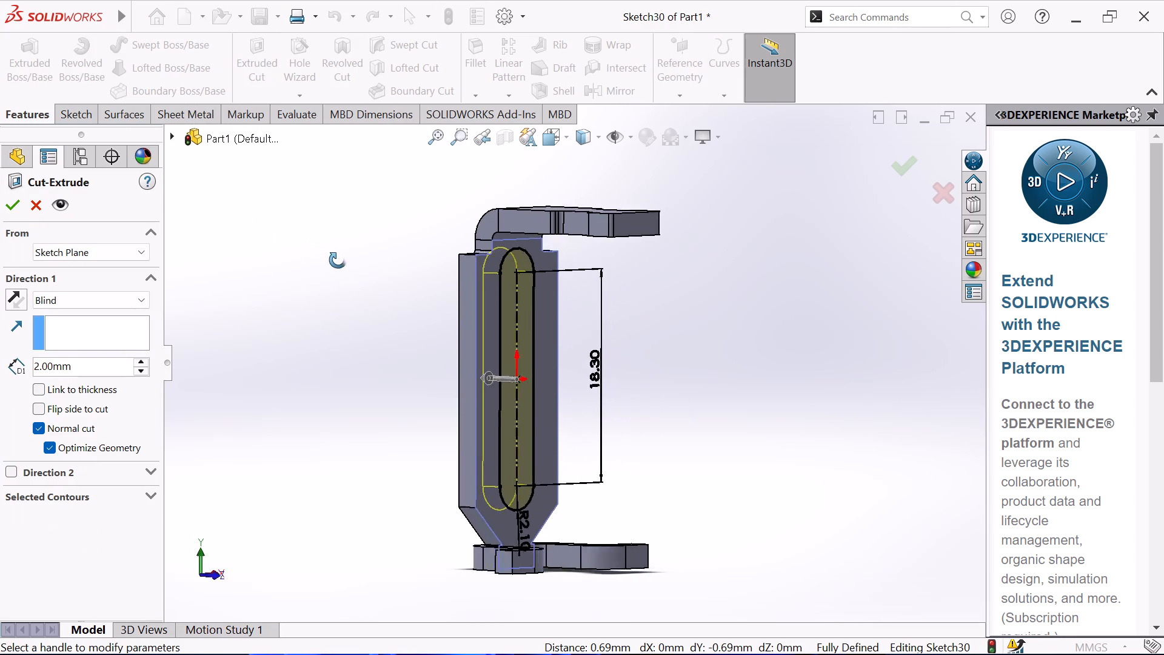
pyautogui.moveTo(338, 260); pyautogui.dragTo(346, 268, button='middle')
pyautogui.click(5, 201)
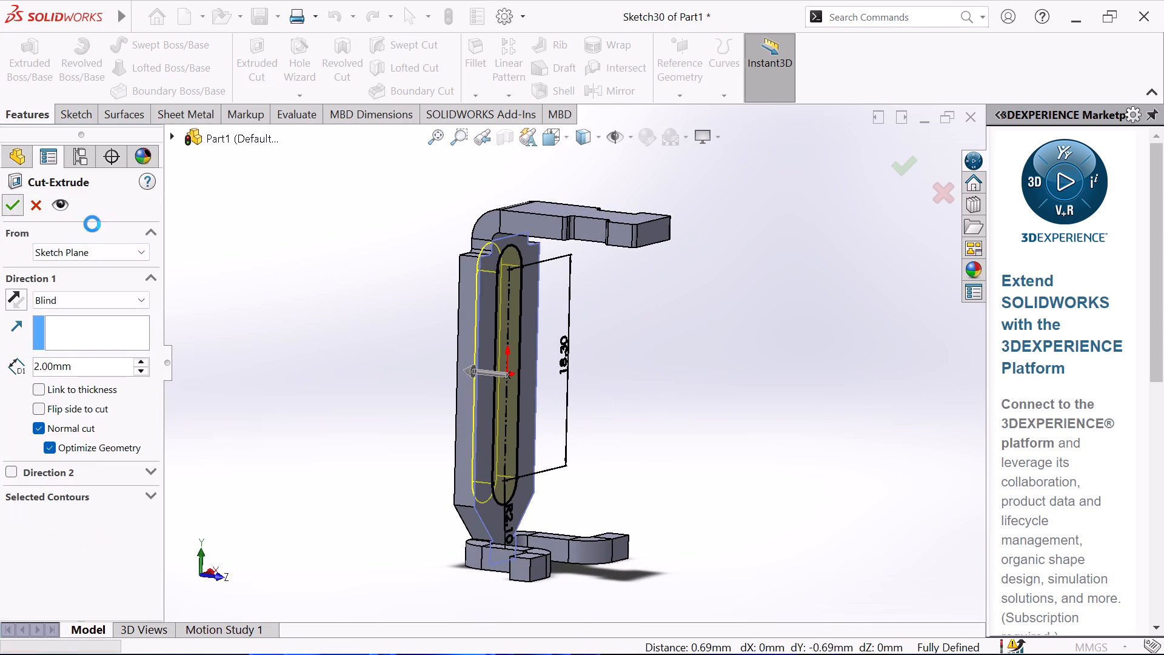
pyautogui.click(235, 267)
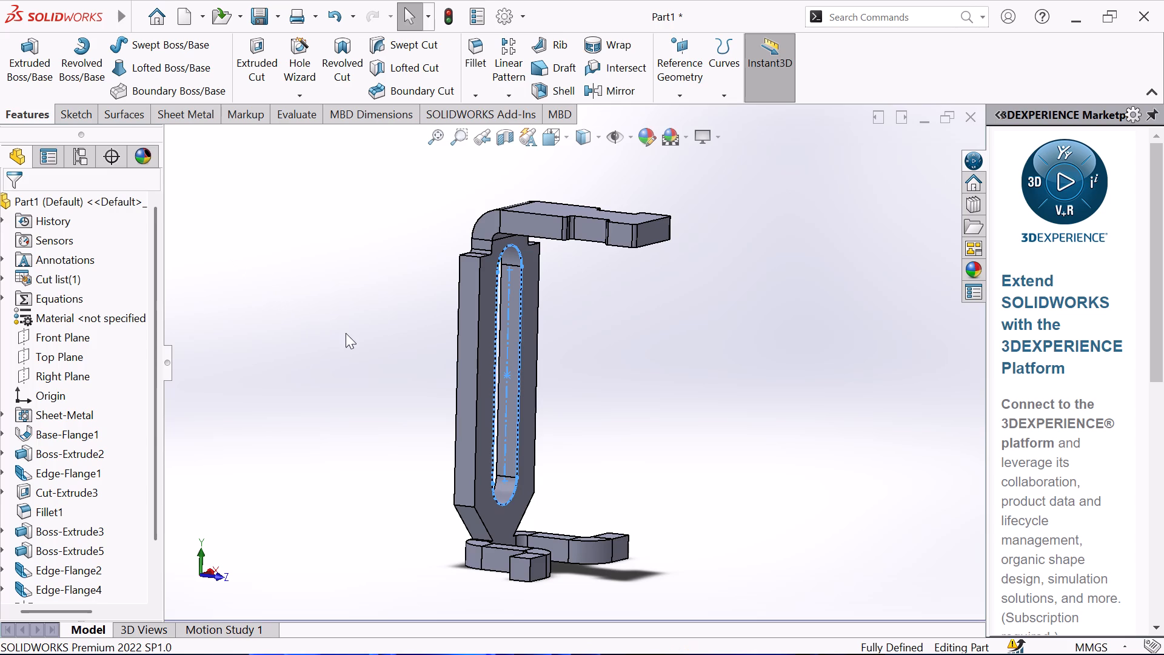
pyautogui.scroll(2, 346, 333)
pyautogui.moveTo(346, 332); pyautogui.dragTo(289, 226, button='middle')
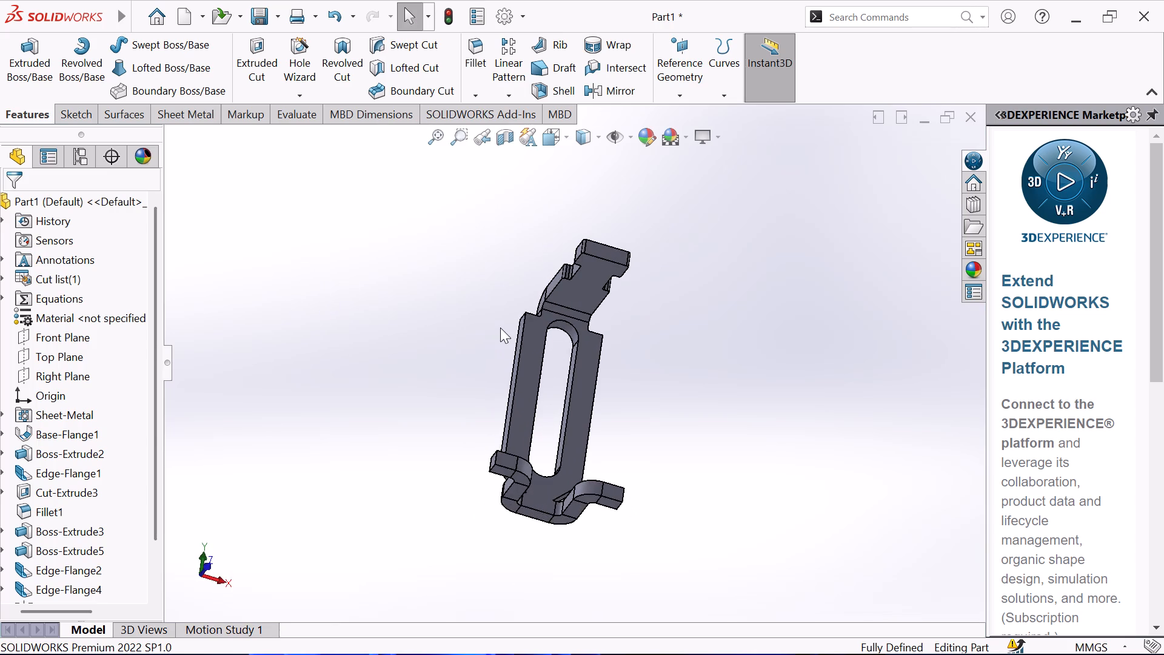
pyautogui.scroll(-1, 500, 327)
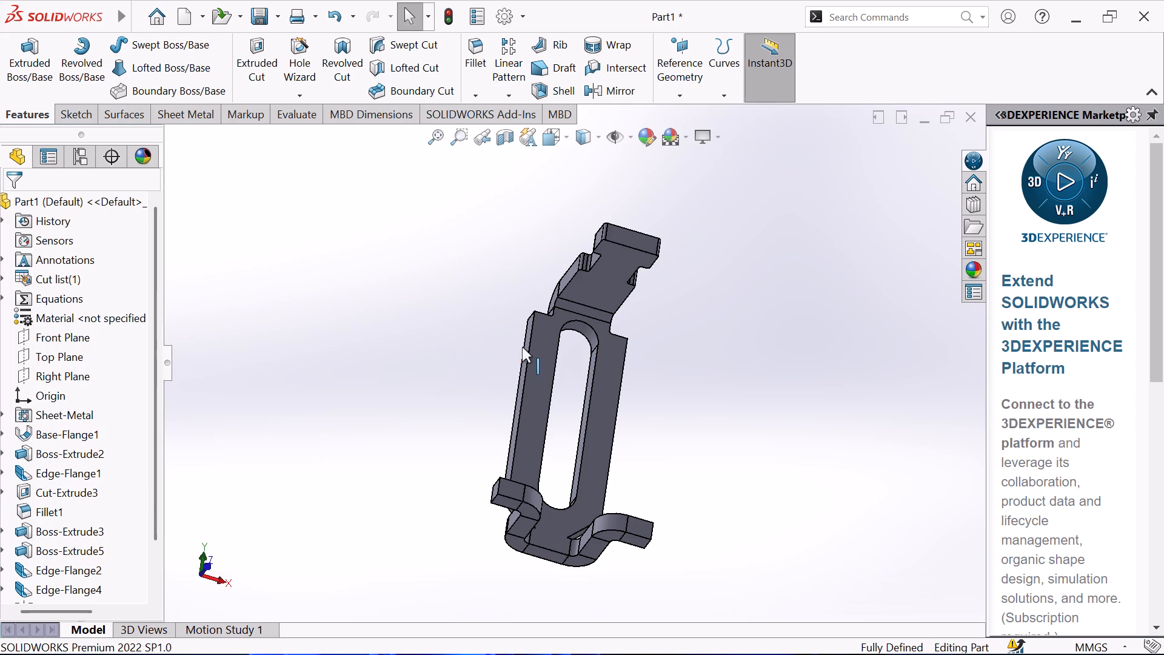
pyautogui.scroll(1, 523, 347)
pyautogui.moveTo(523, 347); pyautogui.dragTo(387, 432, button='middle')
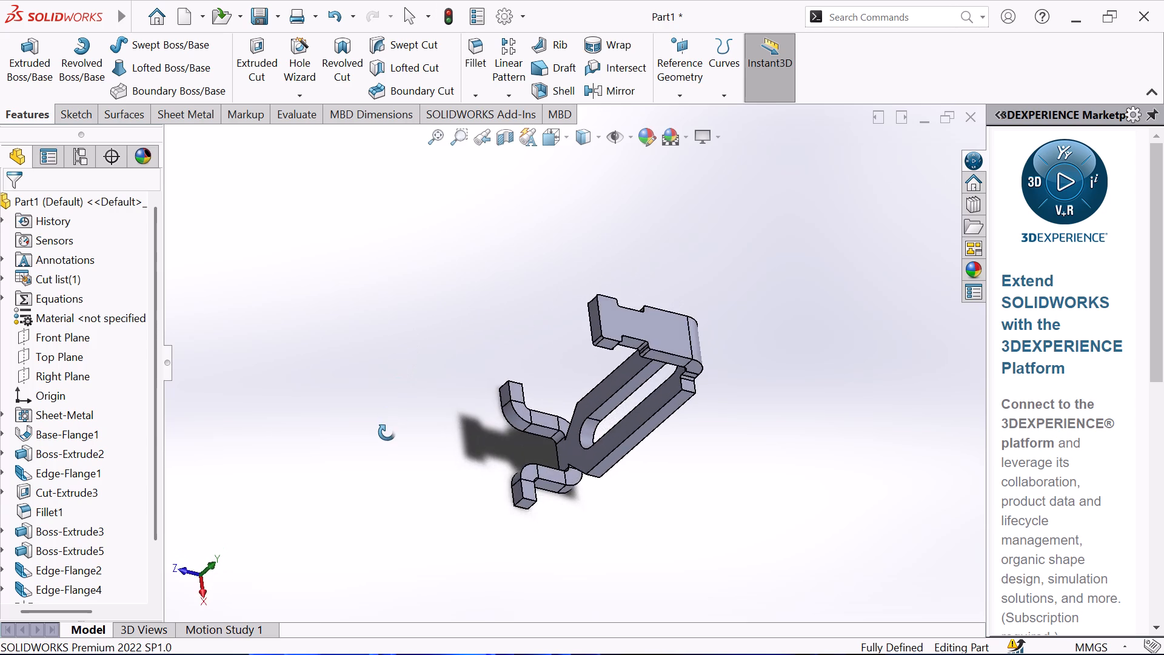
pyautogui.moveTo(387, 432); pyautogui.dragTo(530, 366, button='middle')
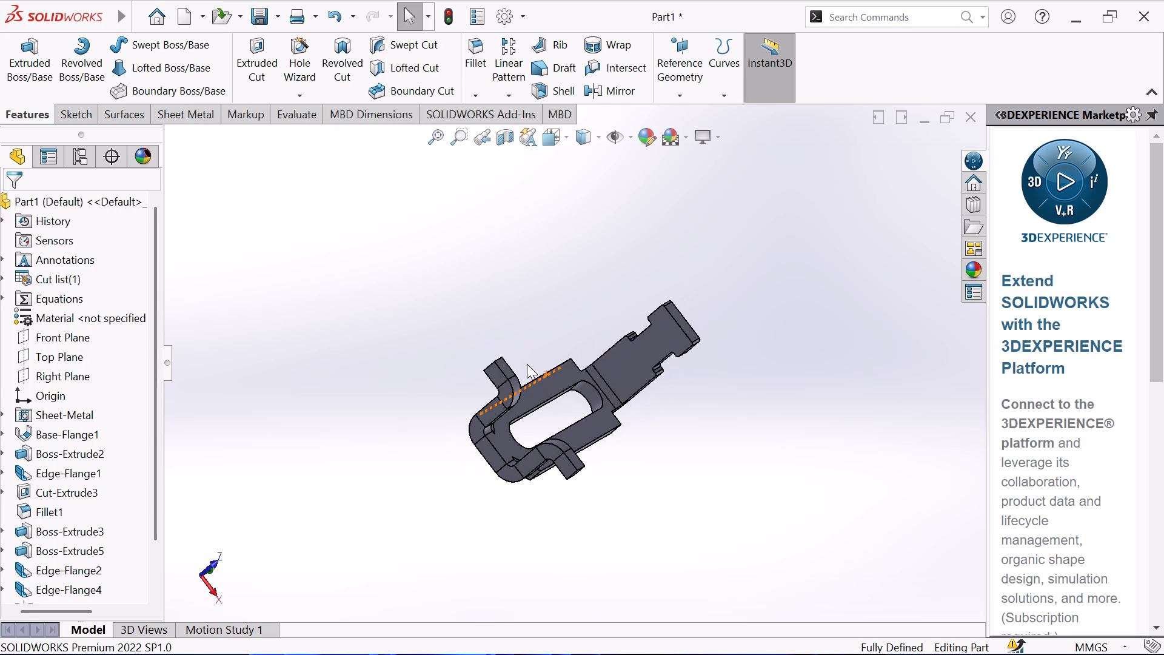
# Save the part as "sheet metal6" in the SOLIDWORKS Part format.
pyautogui.hotkey('ctrl', 's')
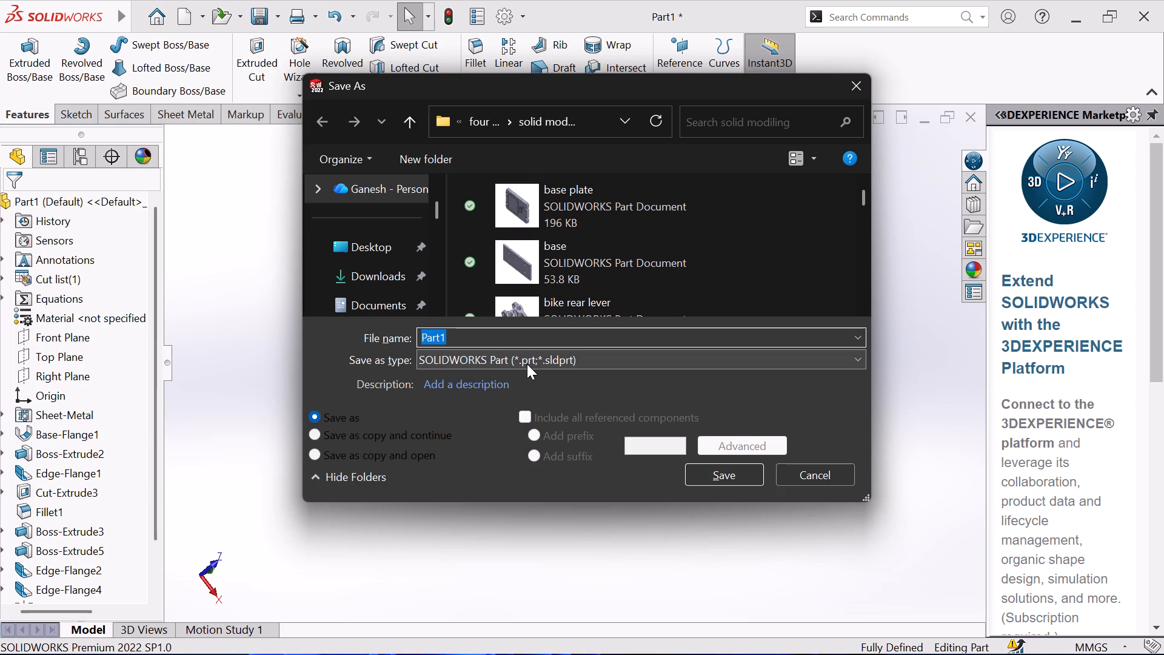
pyautogui.write('sheet m')
pyautogui.write('etal')
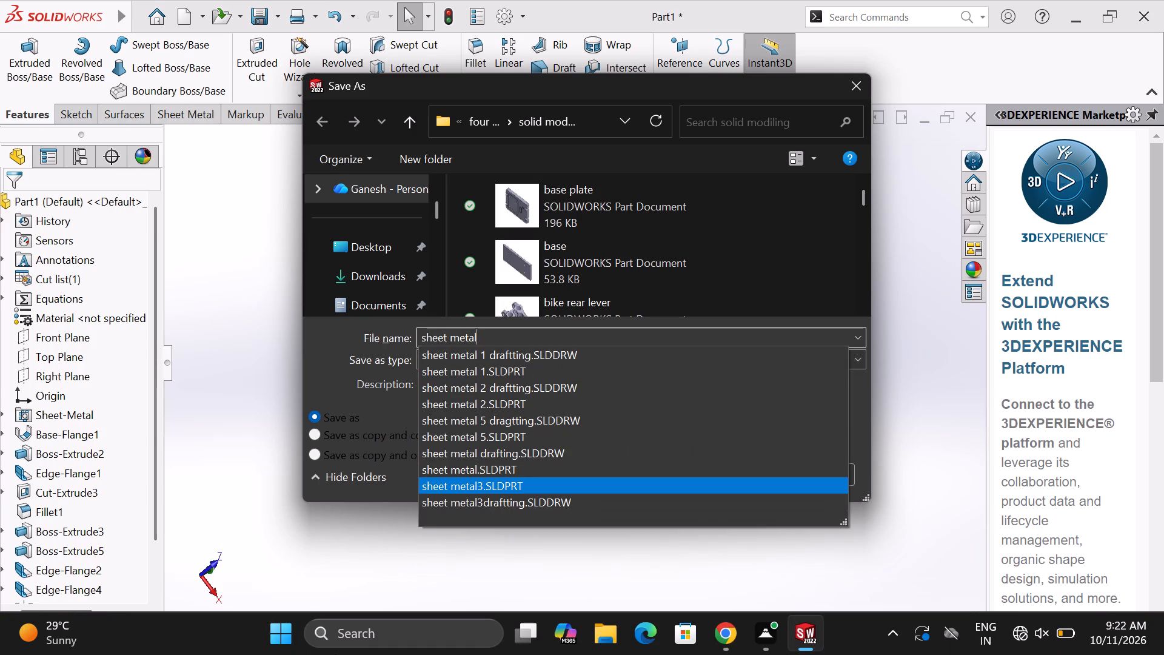
pyautogui.press('6')
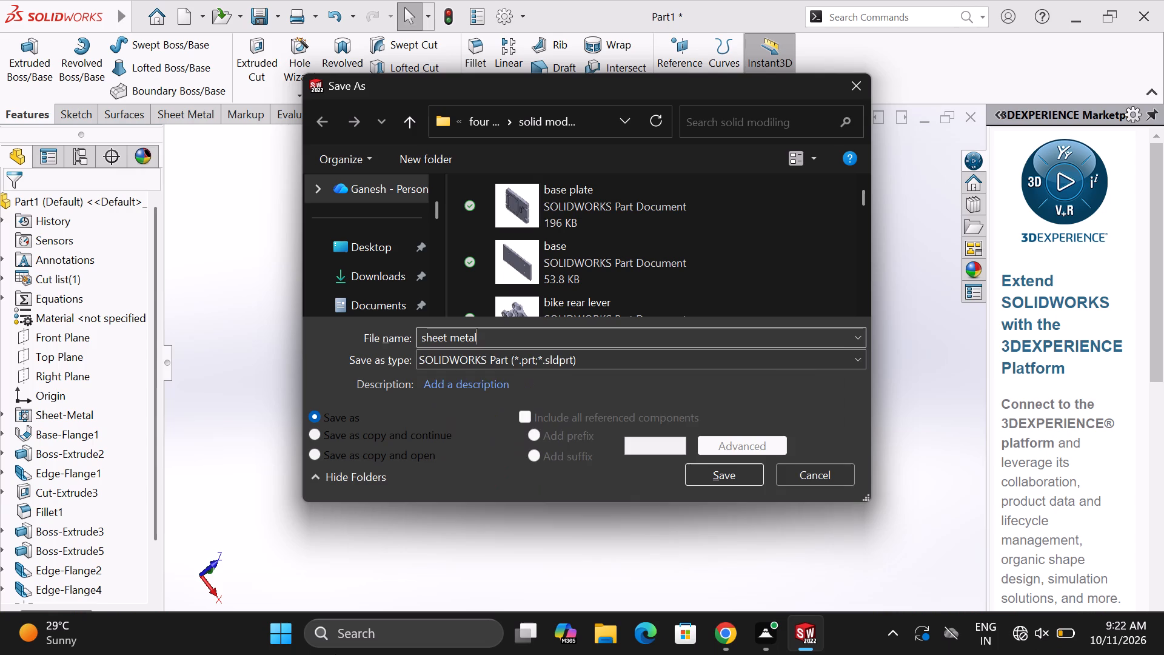
pyautogui.press('Return')
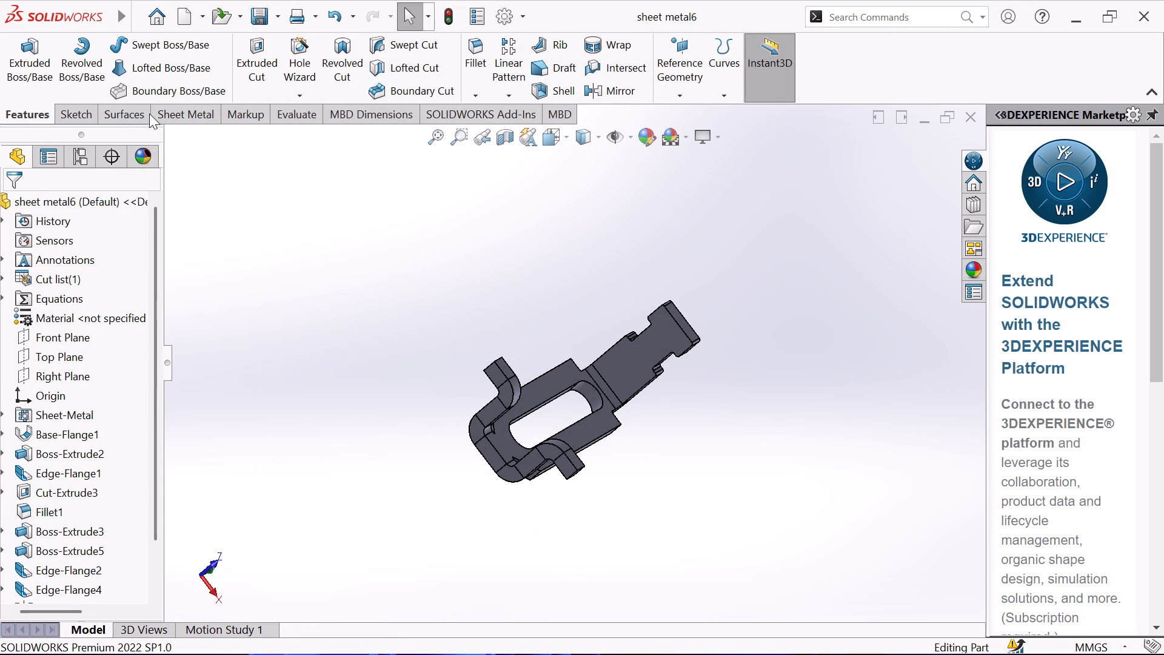
# Make a drawing from the part on a standard A3 (ISO) sheet.
pyautogui.click(145, 15)
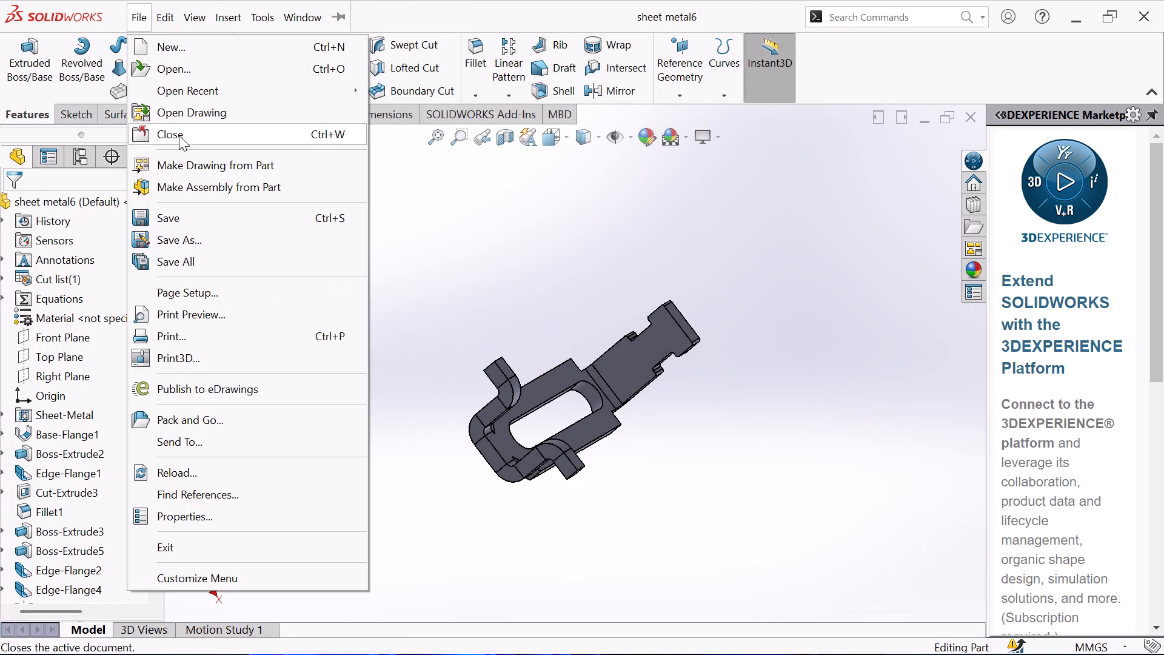
pyautogui.click(180, 165)
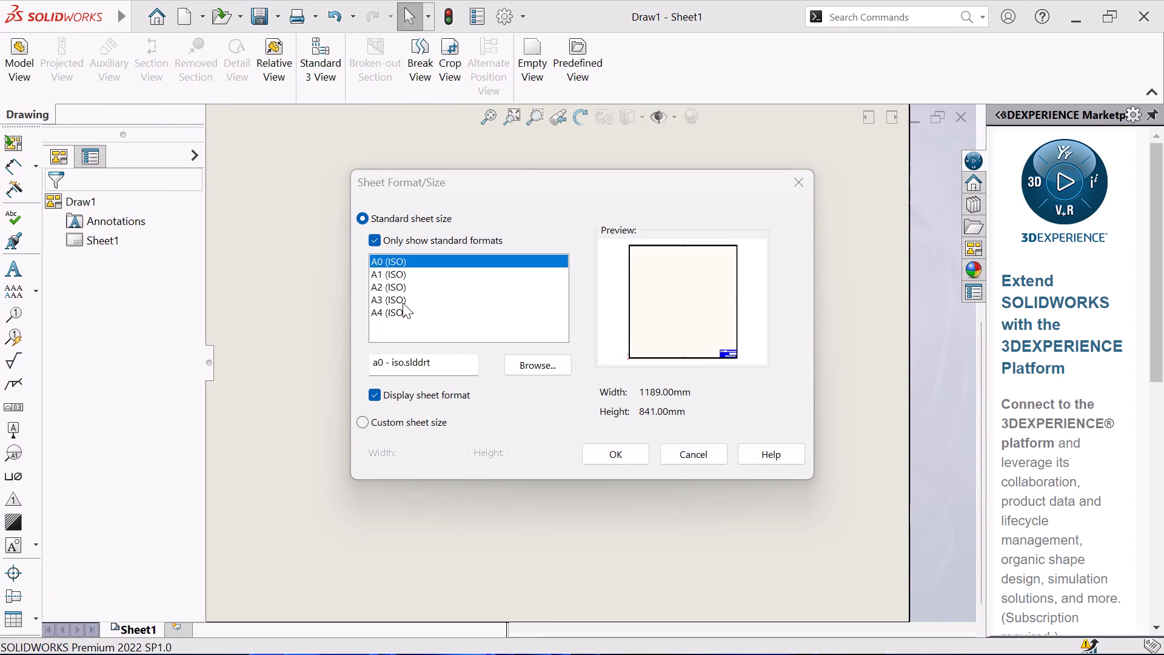
pyautogui.click(393, 299)
pyautogui.click(602, 451)
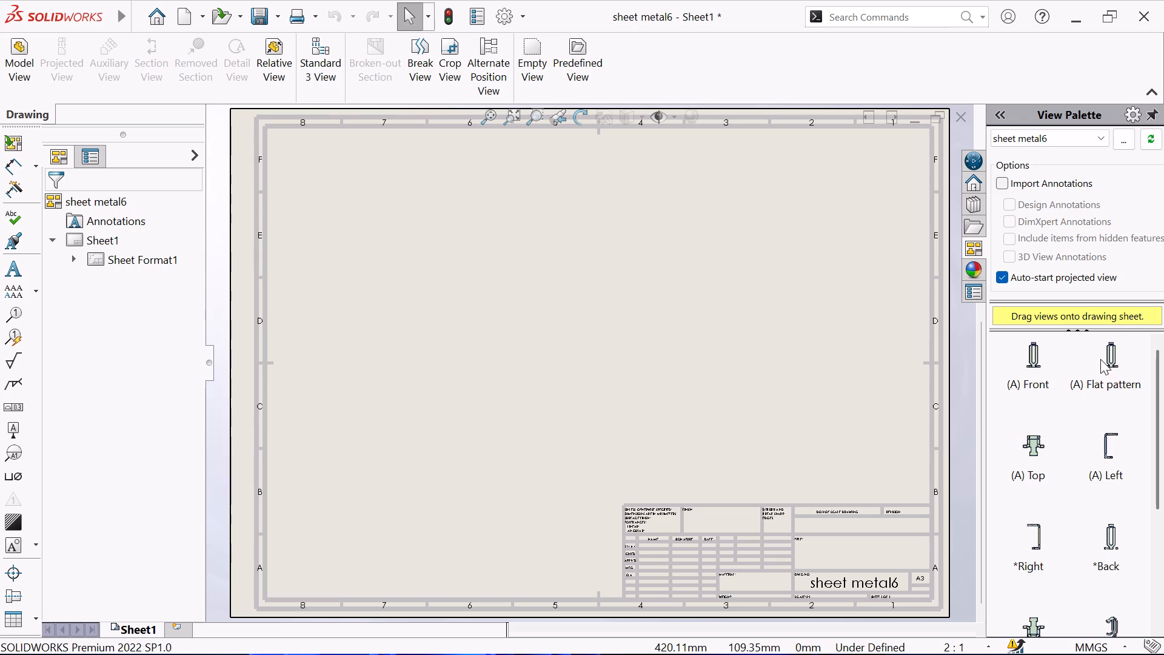
# Place the part's Flat pattern view on the upper middle area of the drawing sheet.
pyautogui.scroll(1, 1100, 358)
pyautogui.scroll(-1, 1102, 360)
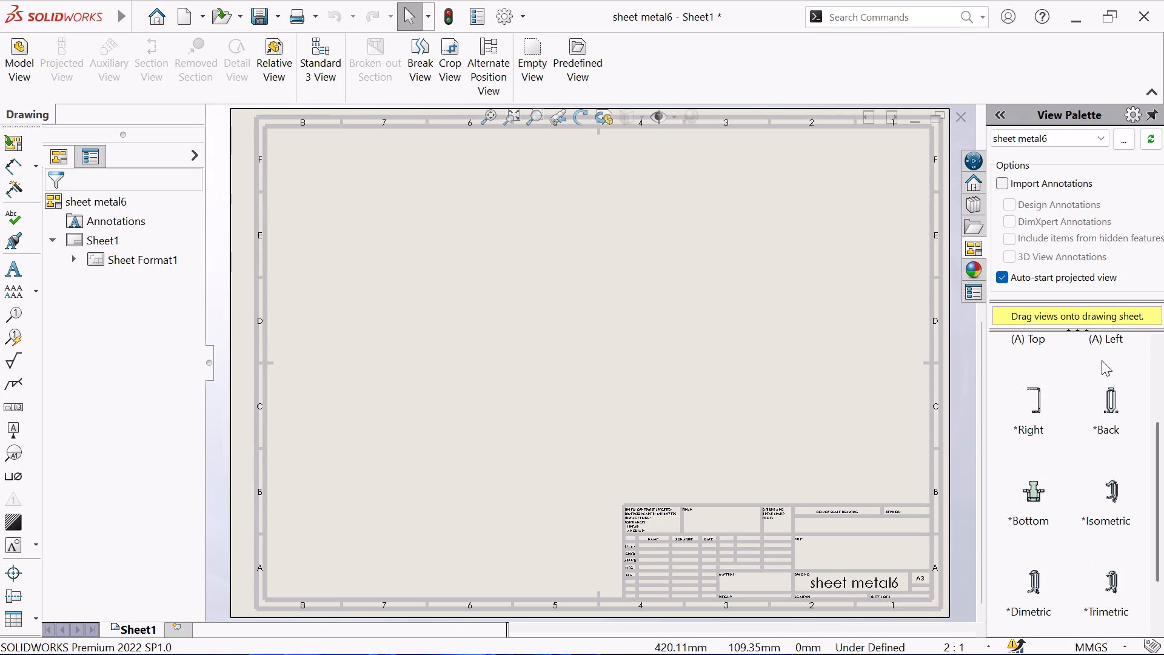
pyautogui.scroll(2, 1102, 360)
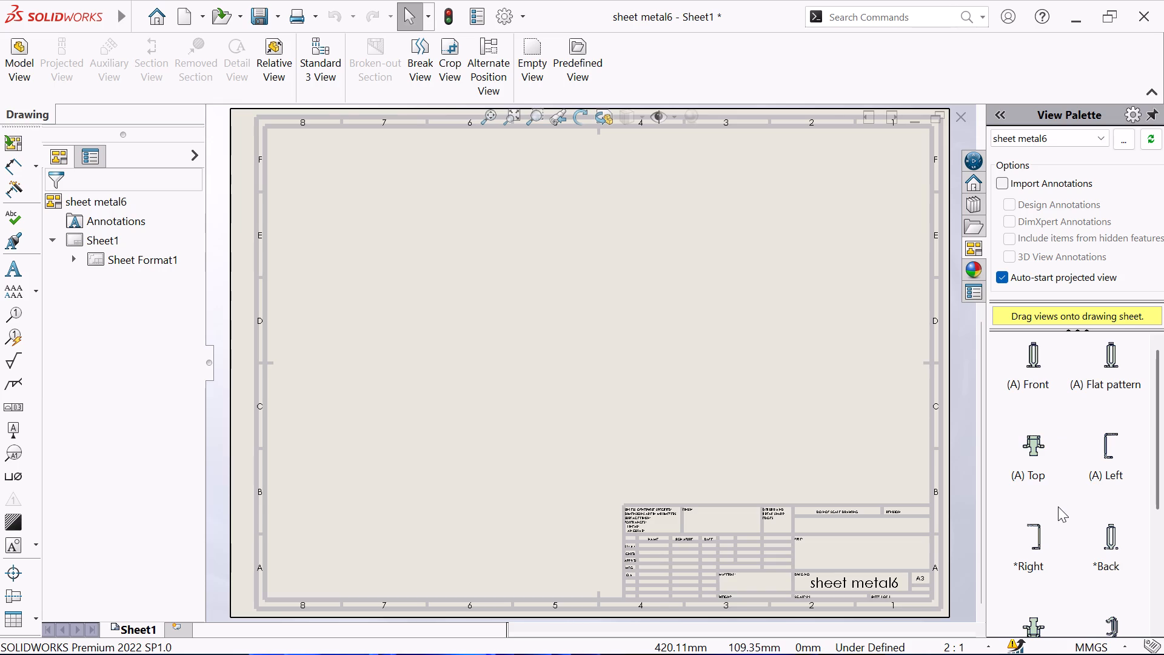
pyautogui.scroll(-1, 1062, 624)
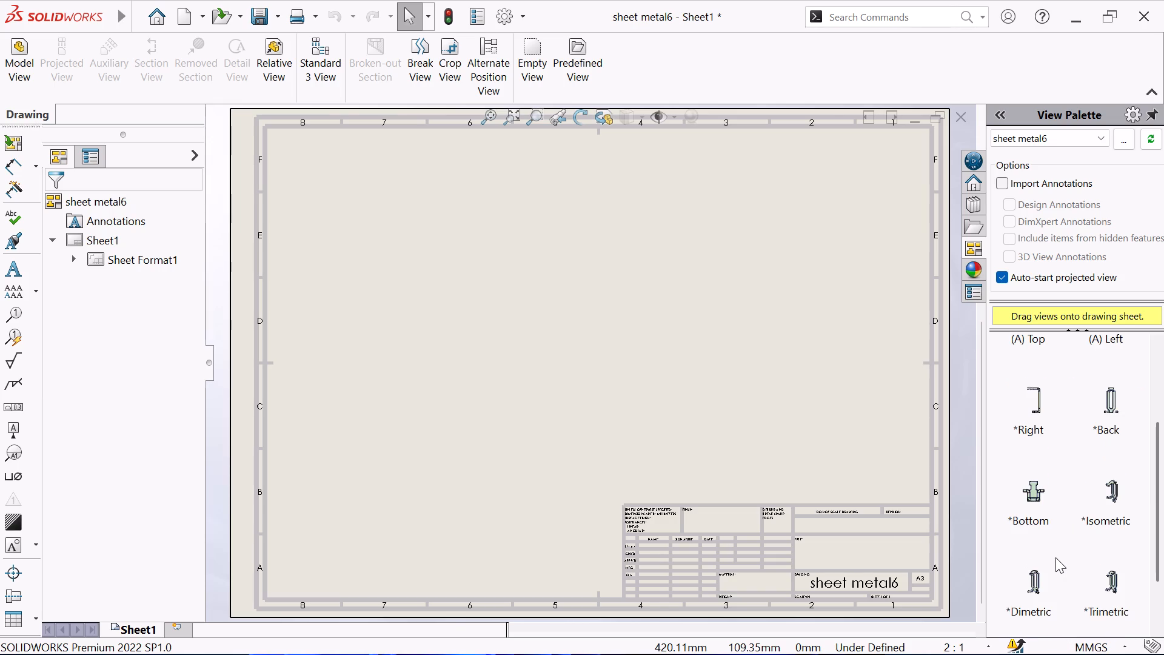
pyautogui.scroll(2, 1069, 500)
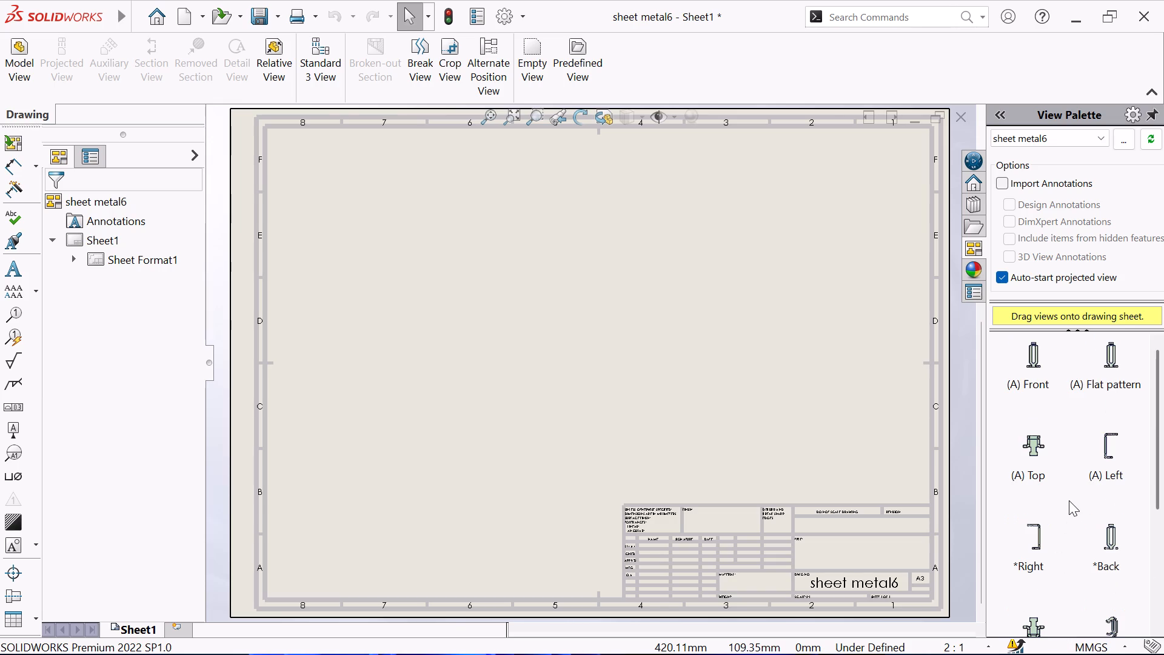
pyautogui.scroll(6, 1103, 411)
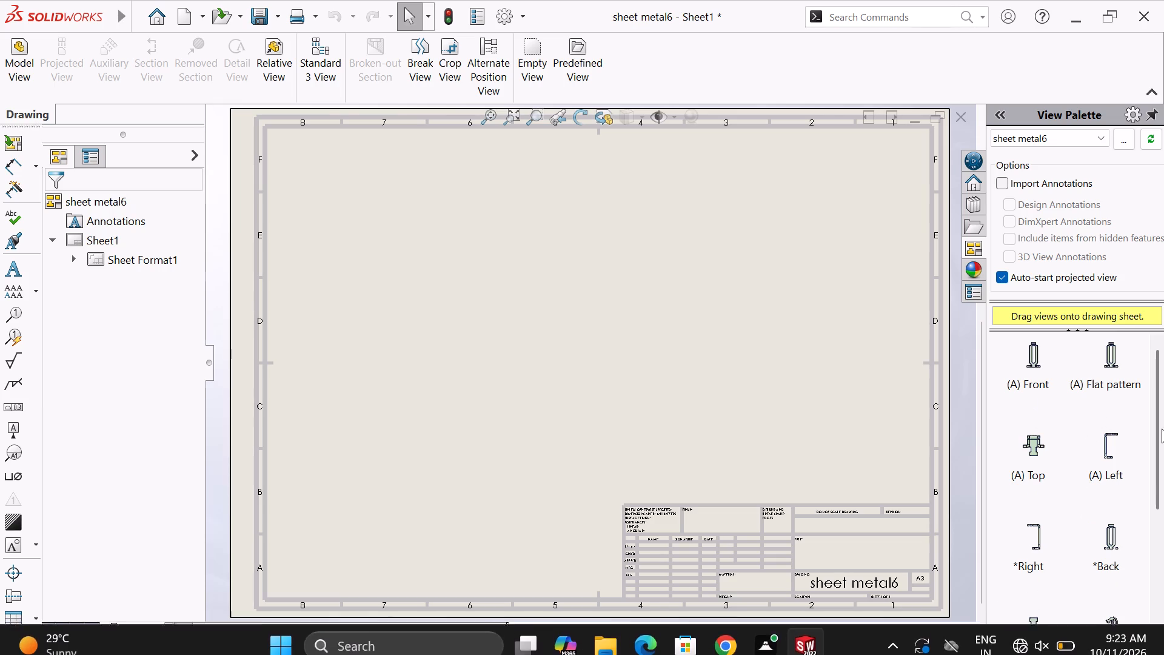
pyautogui.scroll(2, 1120, 429)
pyautogui.scroll(1, 1066, 395)
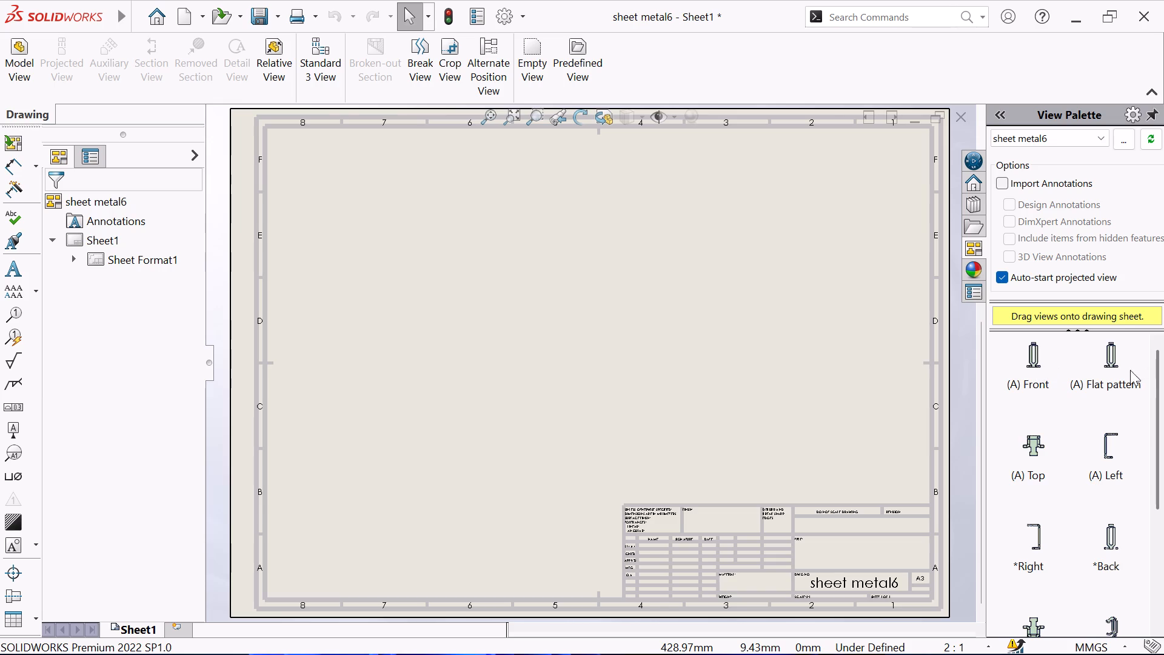
pyautogui.moveTo(1118, 371); pyautogui.dragTo(546, 313)
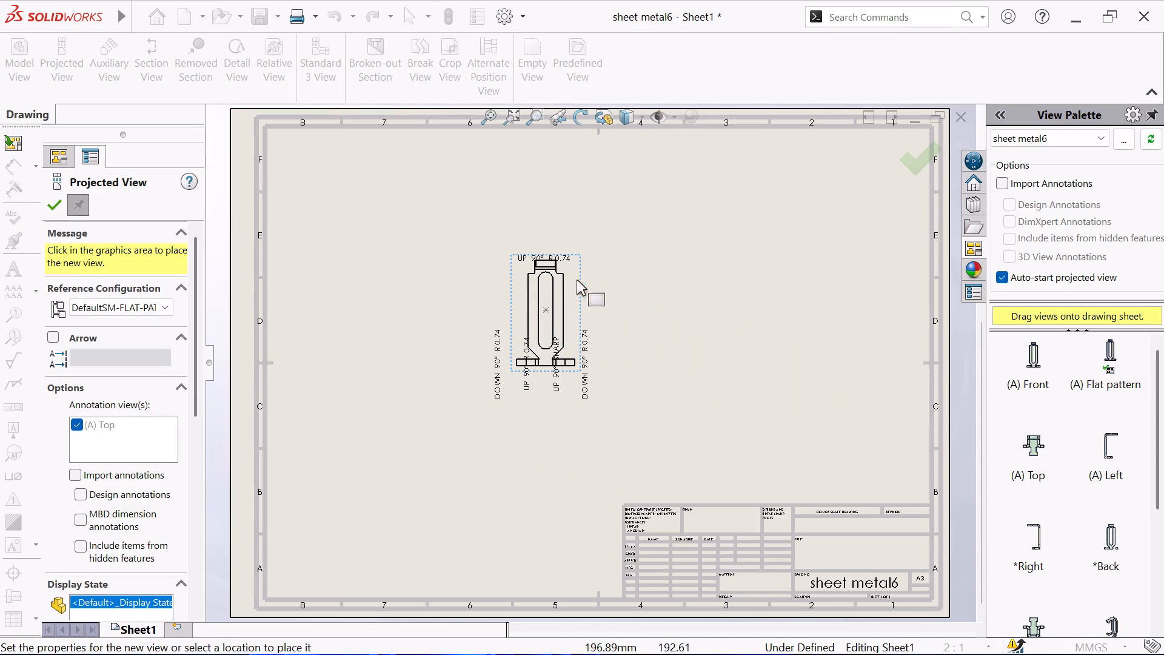
# Place an isometric projected view diagonally below and right of the flat pattern view, displayed as Shaded With Edges.
pyautogui.scroll(-2, 582, 260)
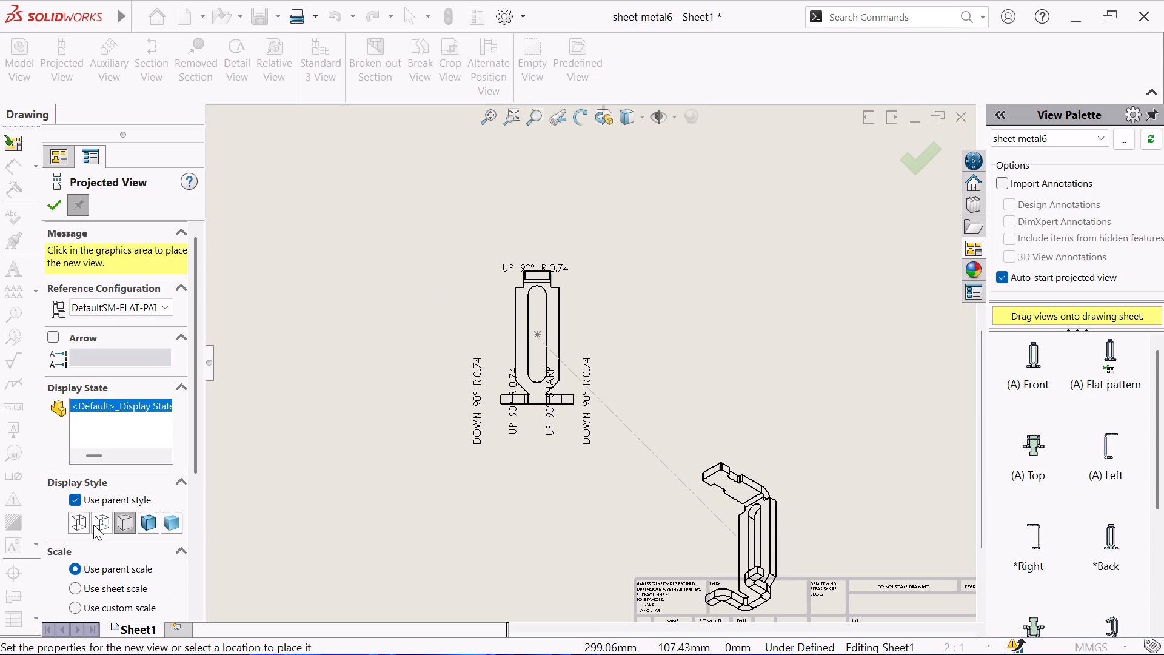
pyautogui.click(153, 520)
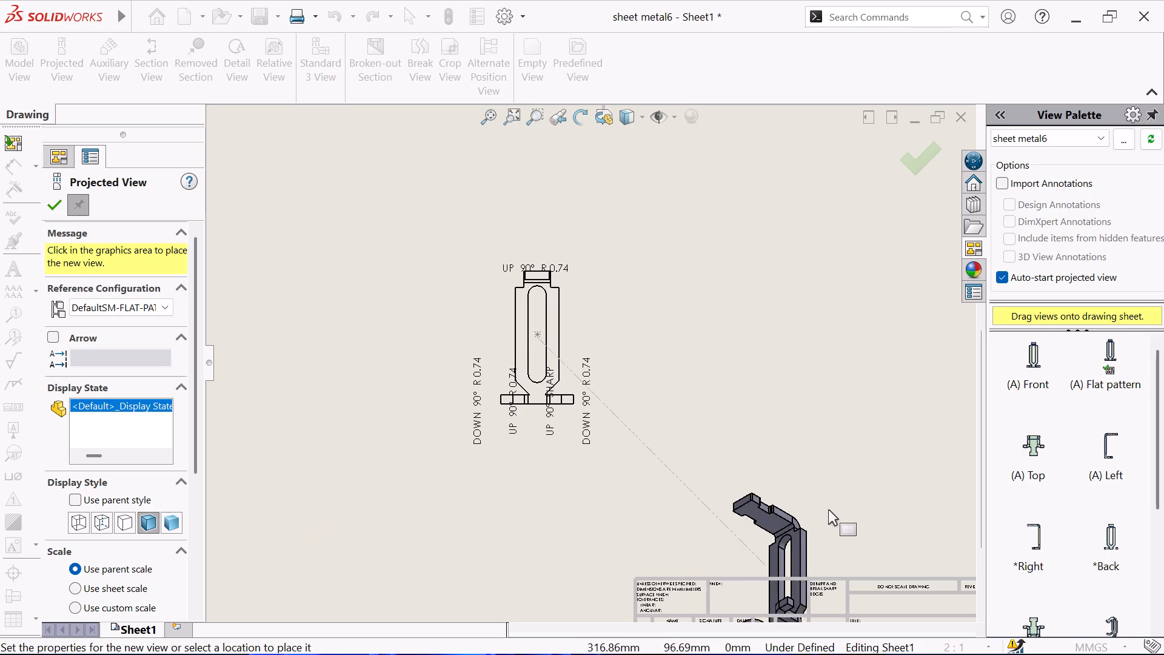
pyautogui.click(830, 417)
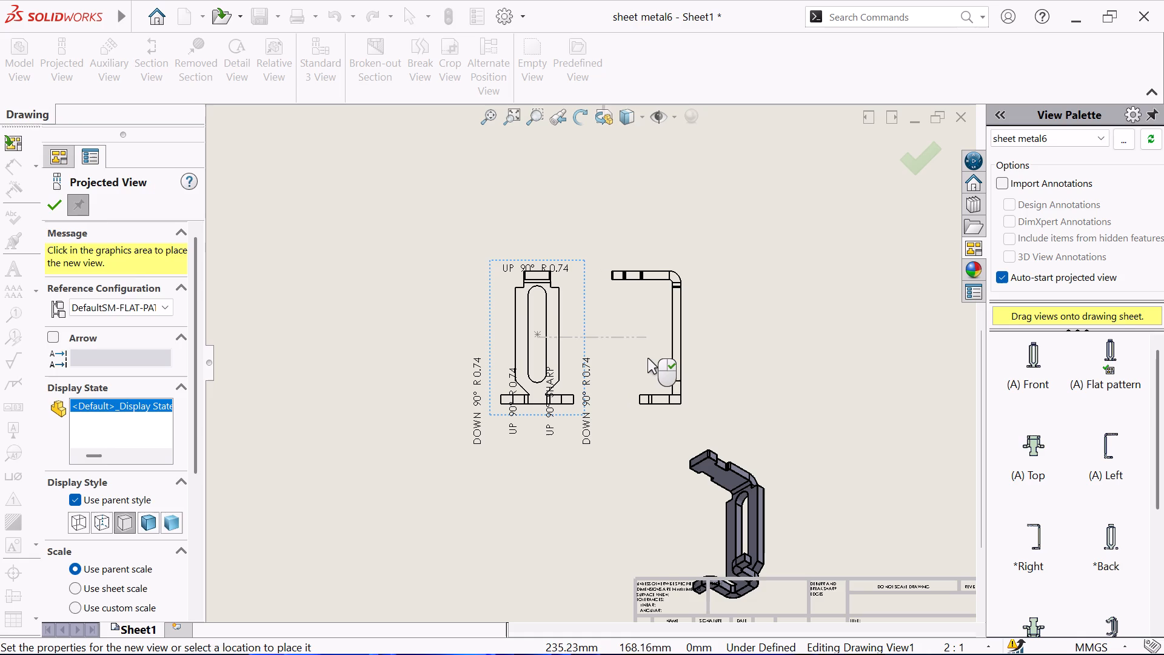
pyautogui.press('Escape')
# Dimension the length of the base plate's straight right edge in the flat pattern view, placing the text outside it.
pyautogui.scroll(2, 551, 296)
pyautogui.scroll(-1, 569, 314)
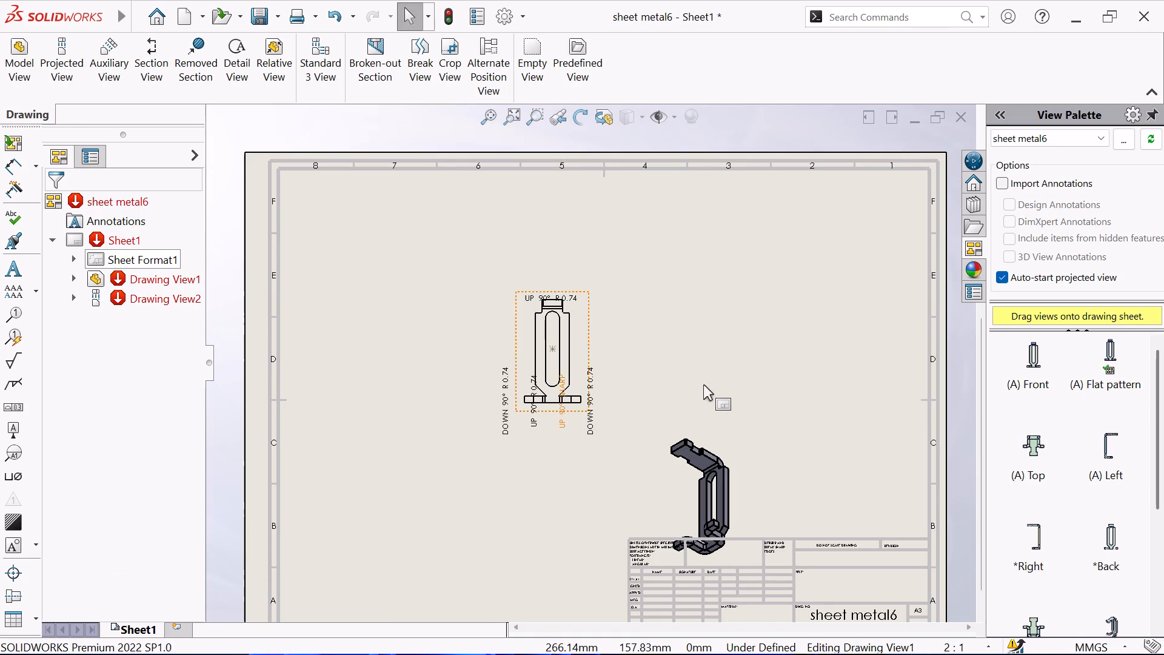
pyautogui.scroll(-4, 704, 385)
pyautogui.click(11, 173)
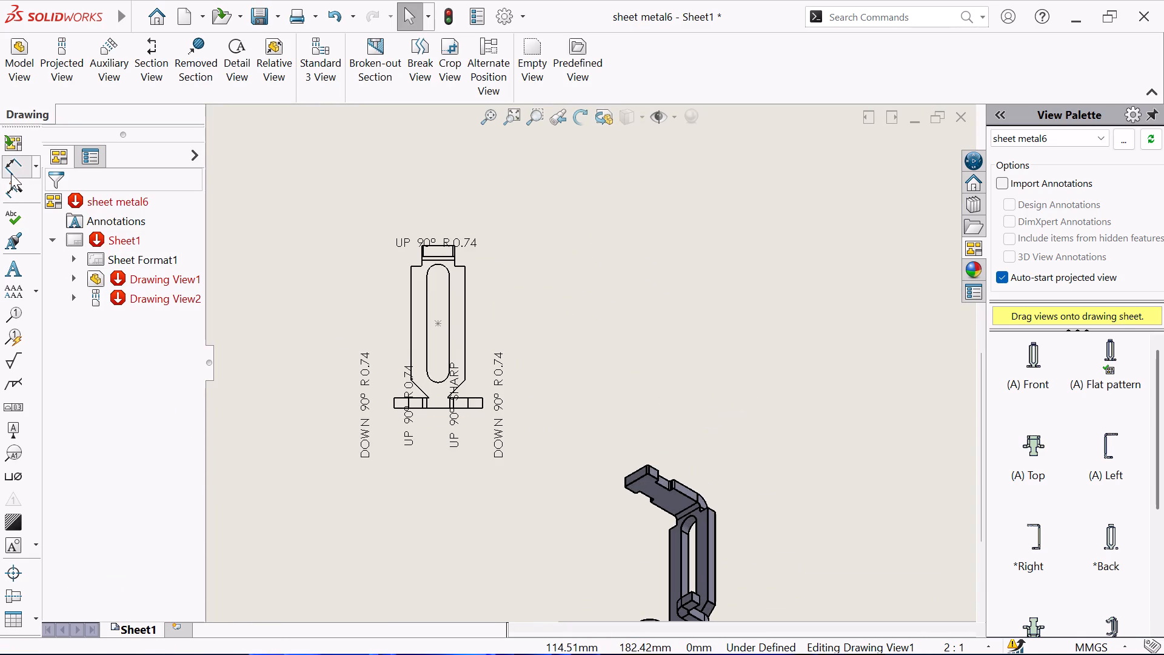
pyautogui.click(464, 327)
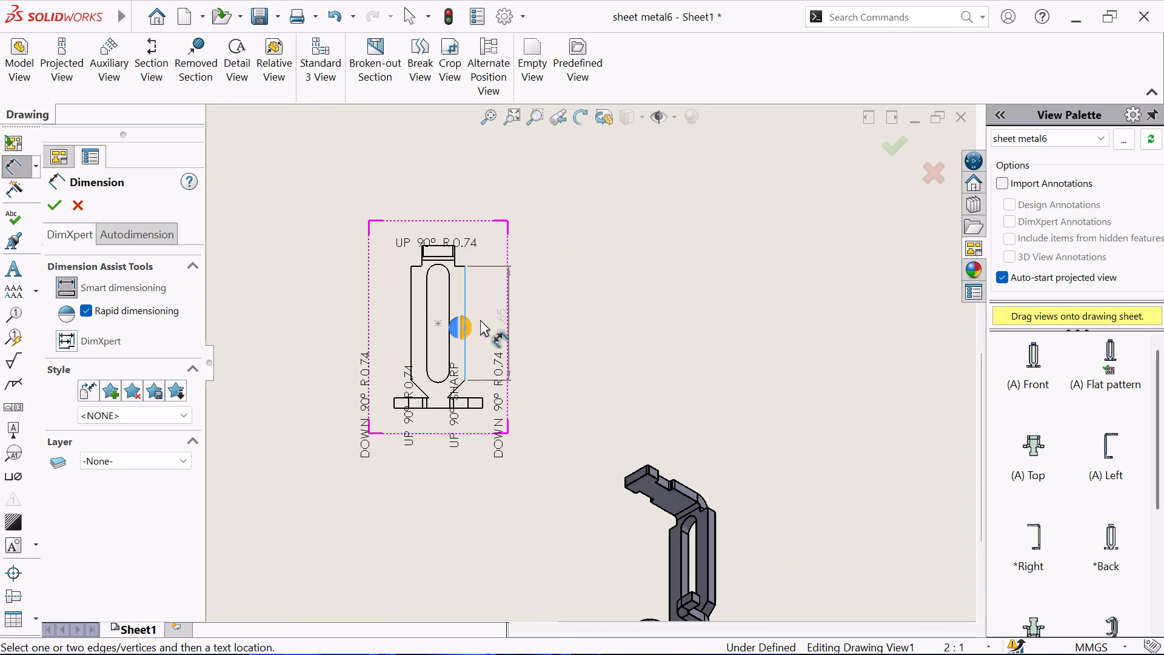
pyautogui.click(507, 311)
# Dimension the vertical distance between the lower horizontal line on the upper neck and the base plate's left shoulder.
pyautogui.scroll(-2, 493, 312)
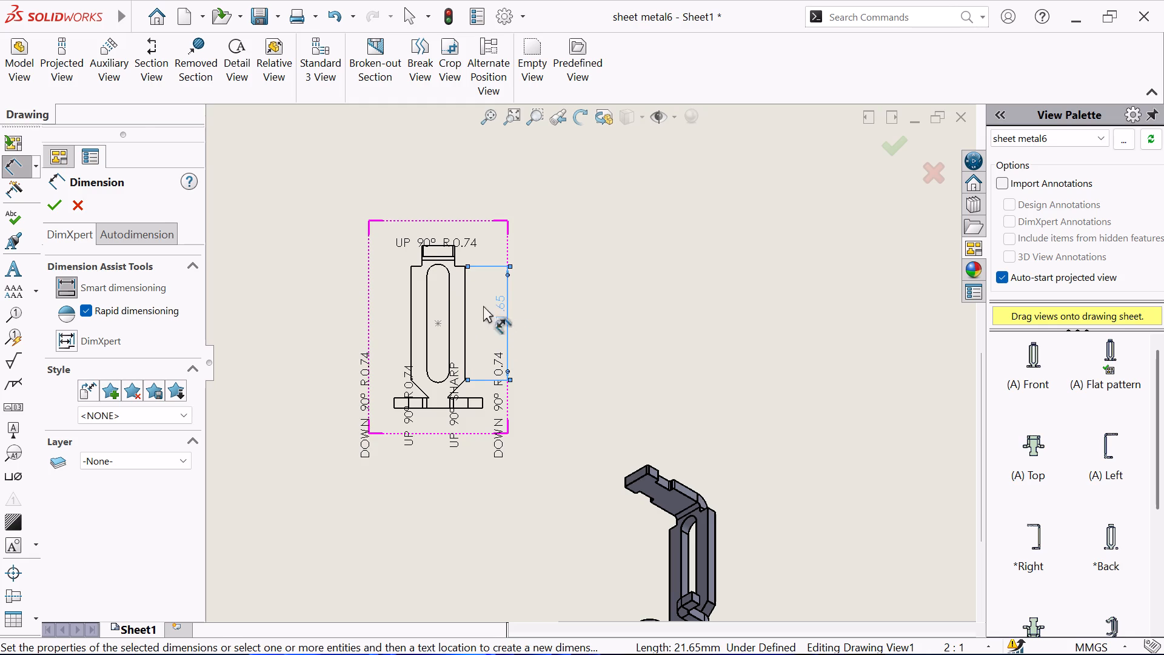
pyautogui.scroll(-2, 429, 267)
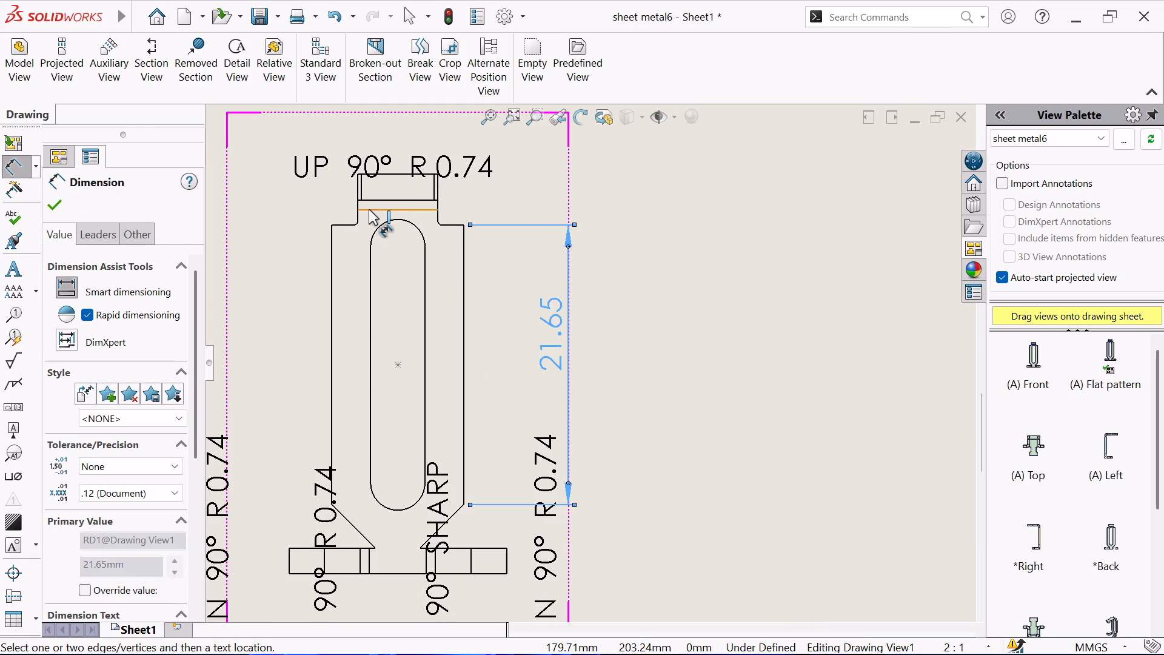
pyautogui.click(367, 209)
pyautogui.click(347, 226)
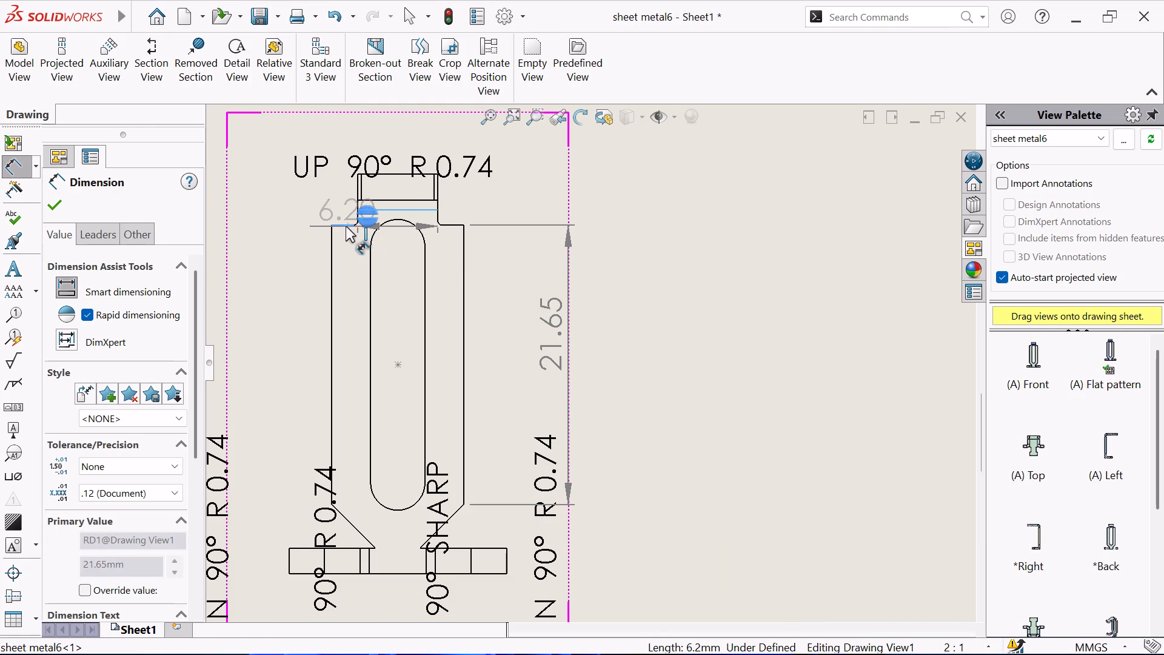
pyautogui.click(309, 218)
# Dimension the height of the right end edge of the lower flange strip in the flat pattern view.
pyautogui.scroll(2, 383, 334)
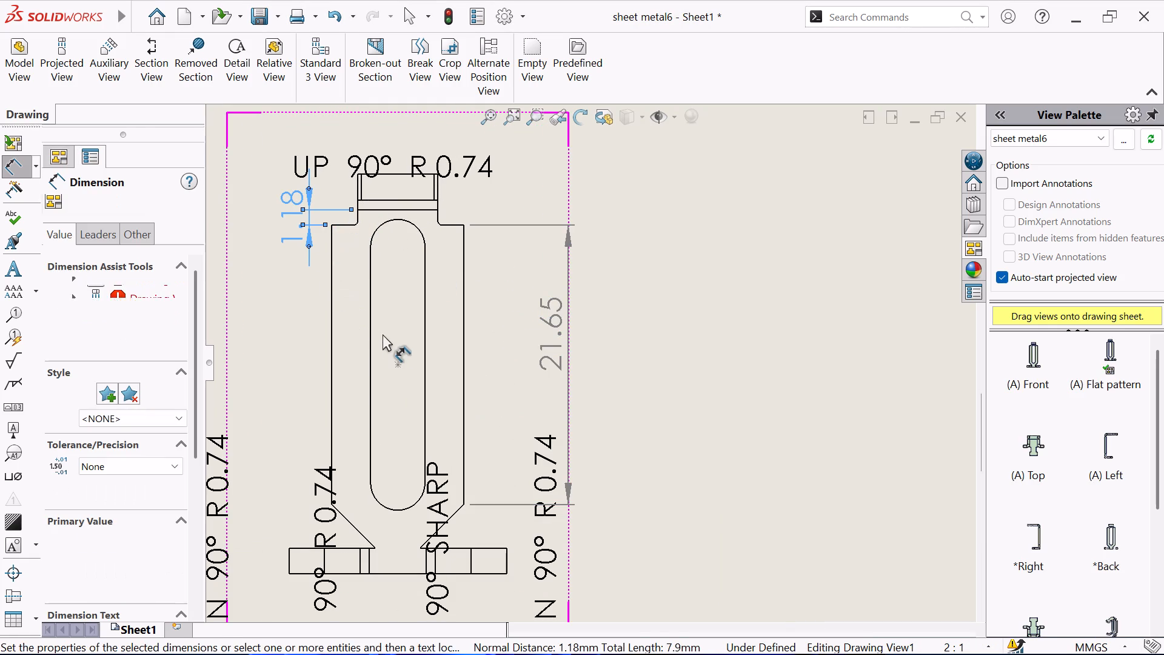
pyautogui.scroll(2, 430, 541)
pyautogui.scroll(-3, 547, 438)
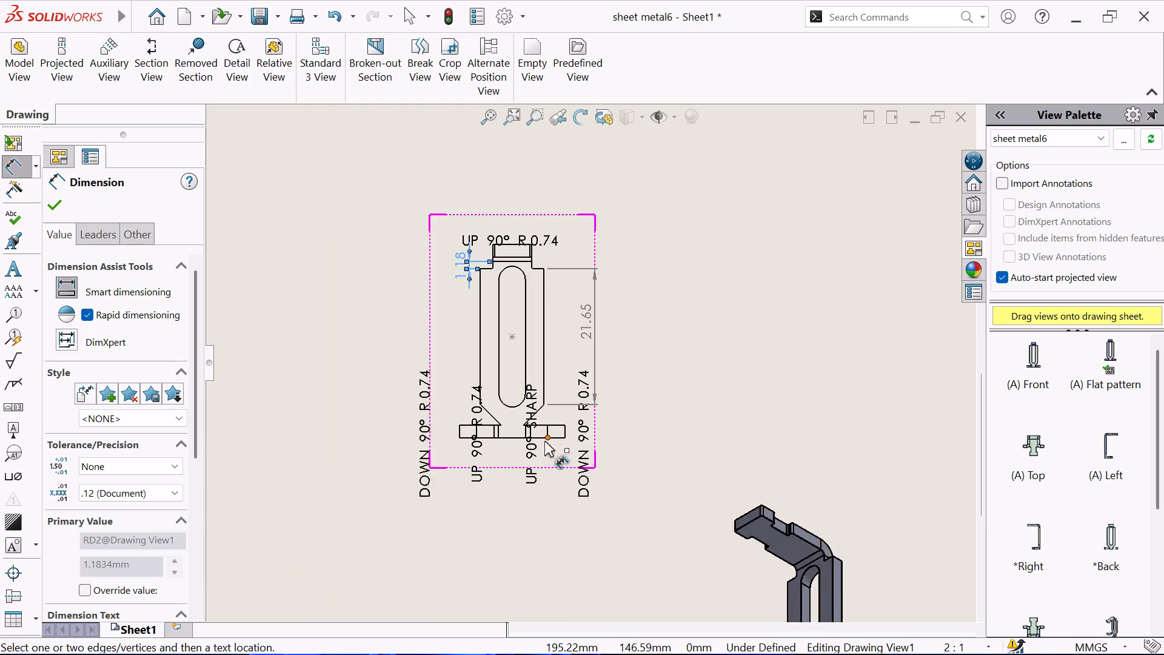
pyautogui.scroll(-5, 512, 433)
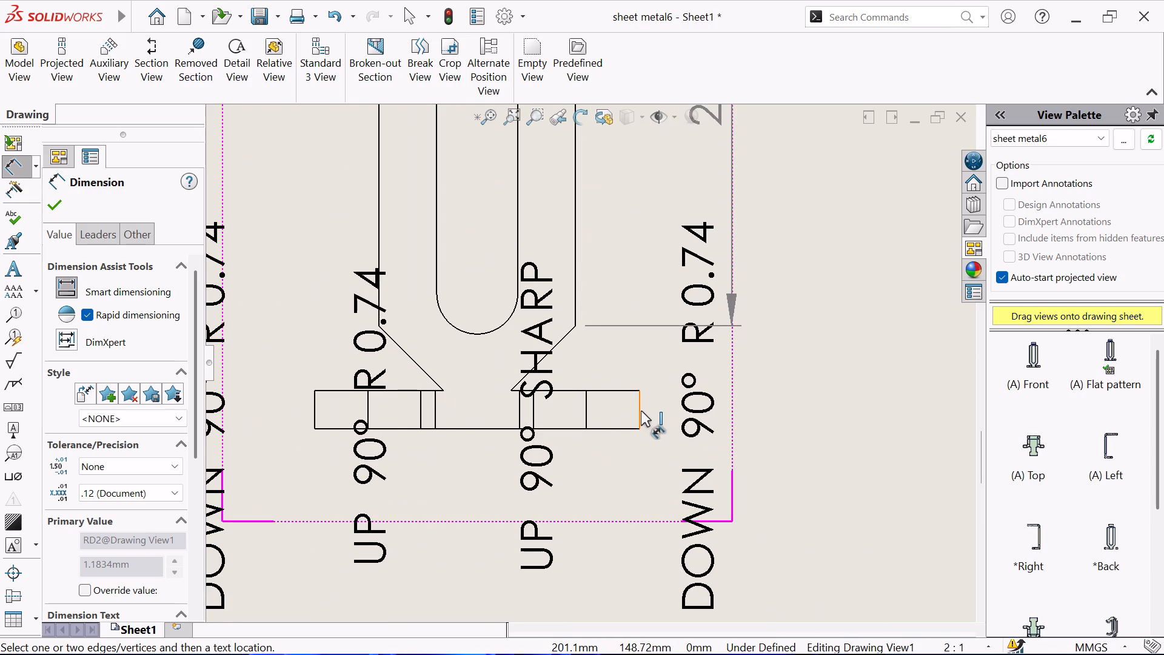
pyautogui.click(641, 411)
pyautogui.click(681, 407)
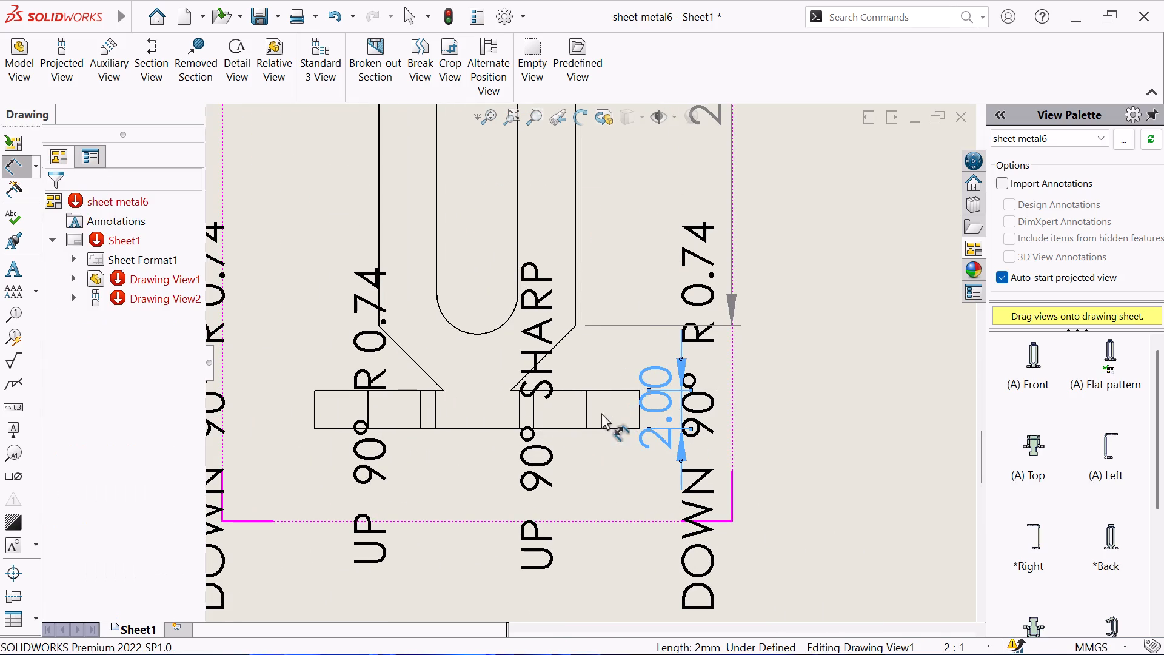
# Add an angular dimension between the base plate's right vertical edge and the adjoining tapered edge, placing it beside the slot.
pyautogui.click(576, 300)
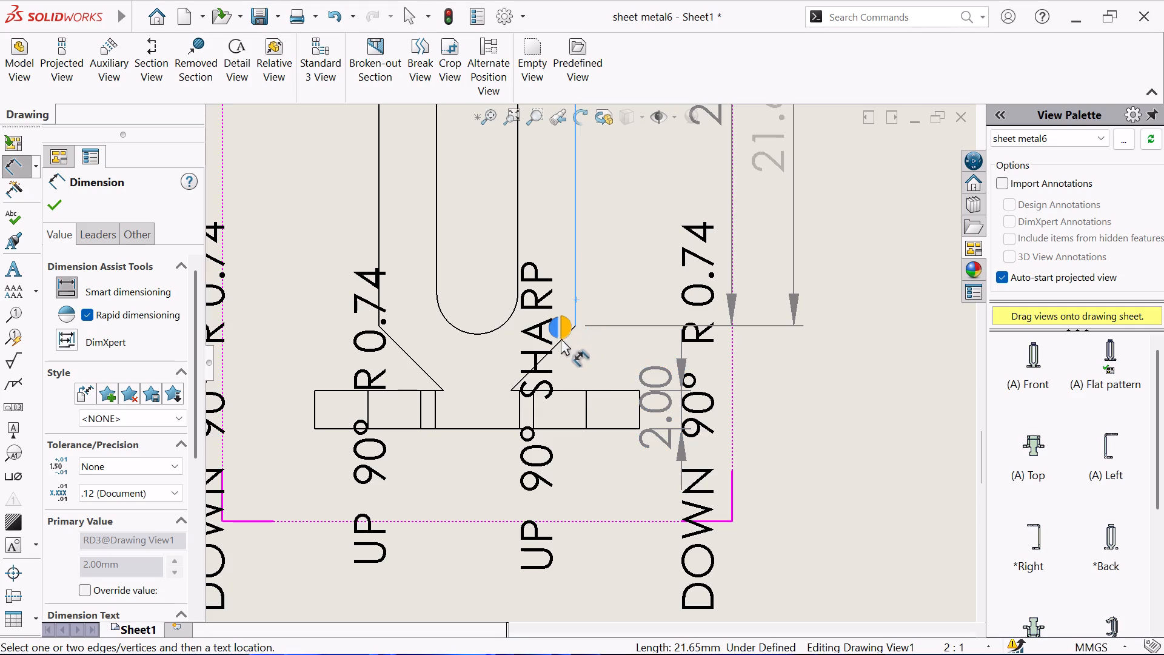
pyautogui.click(558, 343)
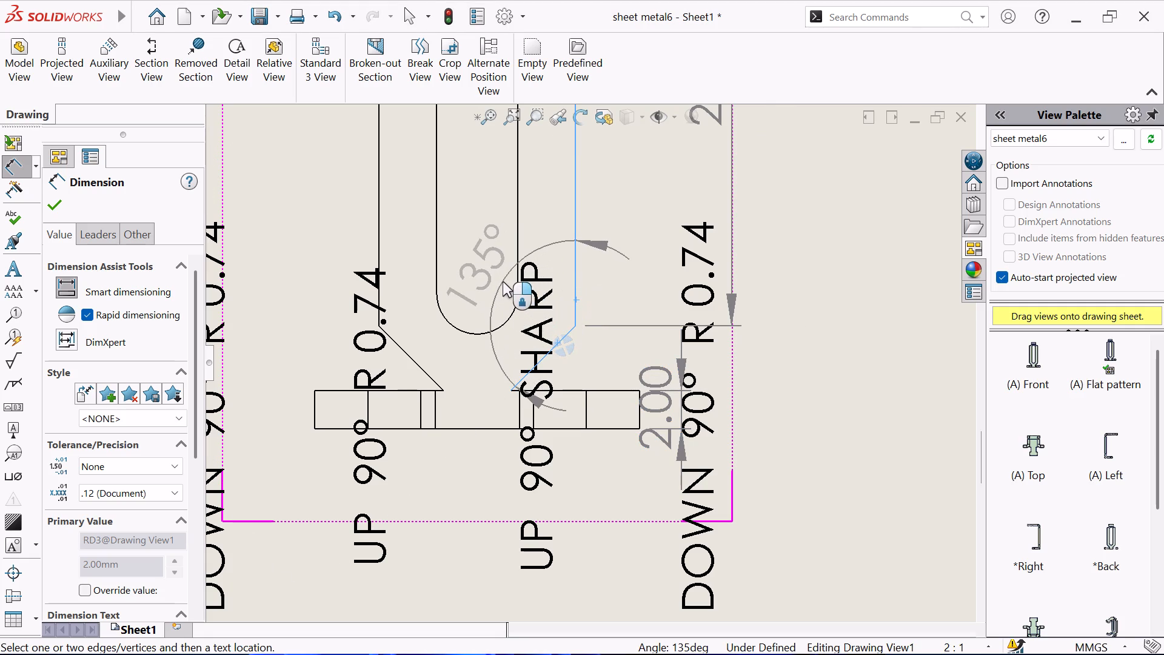
pyautogui.click(503, 281)
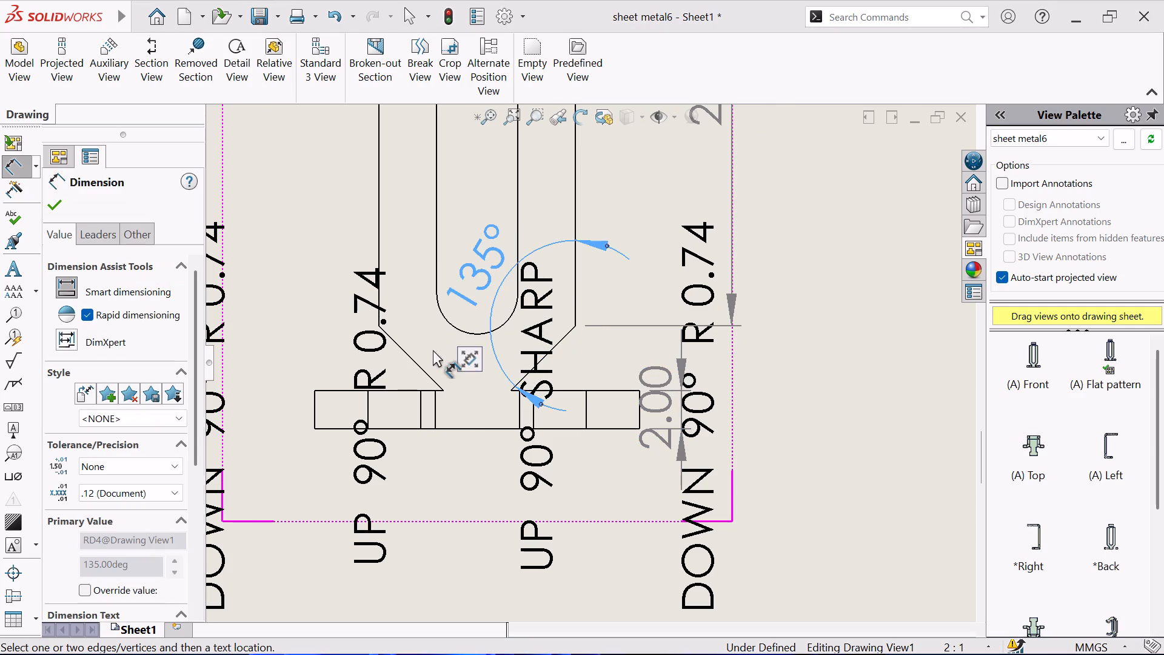
pyautogui.scroll(6, 466, 305)
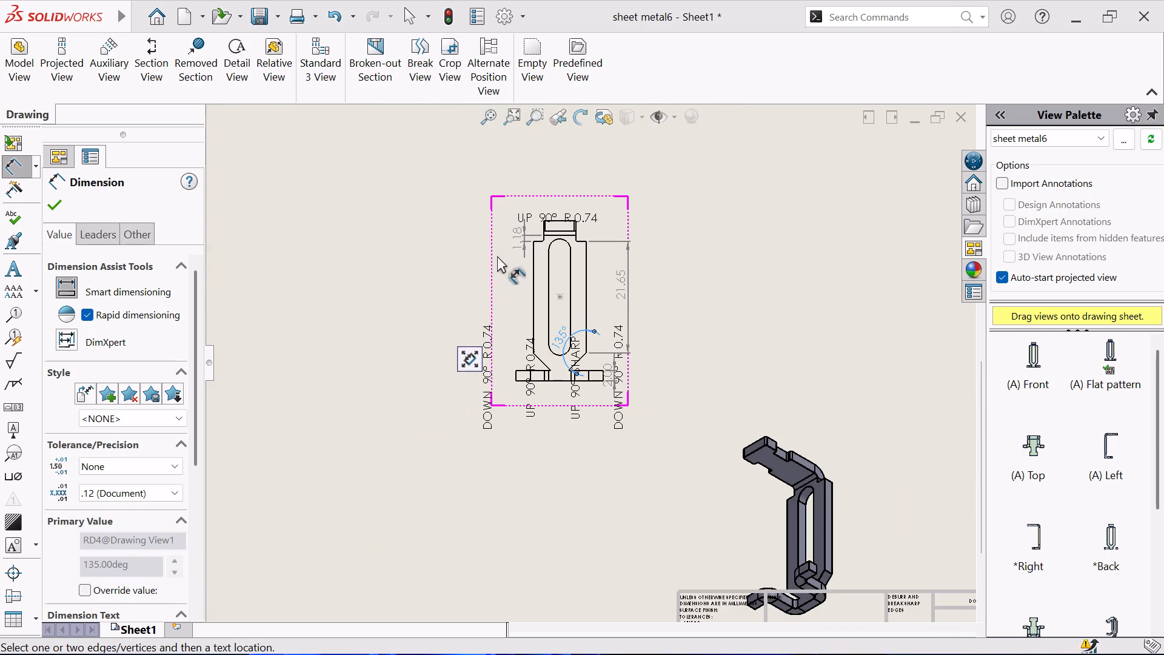
# Add a radius dimension to the slot's upper arc in the flat pattern view, placing the text just below and beside the arc.
pyautogui.scroll(-4, 578, 224)
pyautogui.scroll(-3, 543, 264)
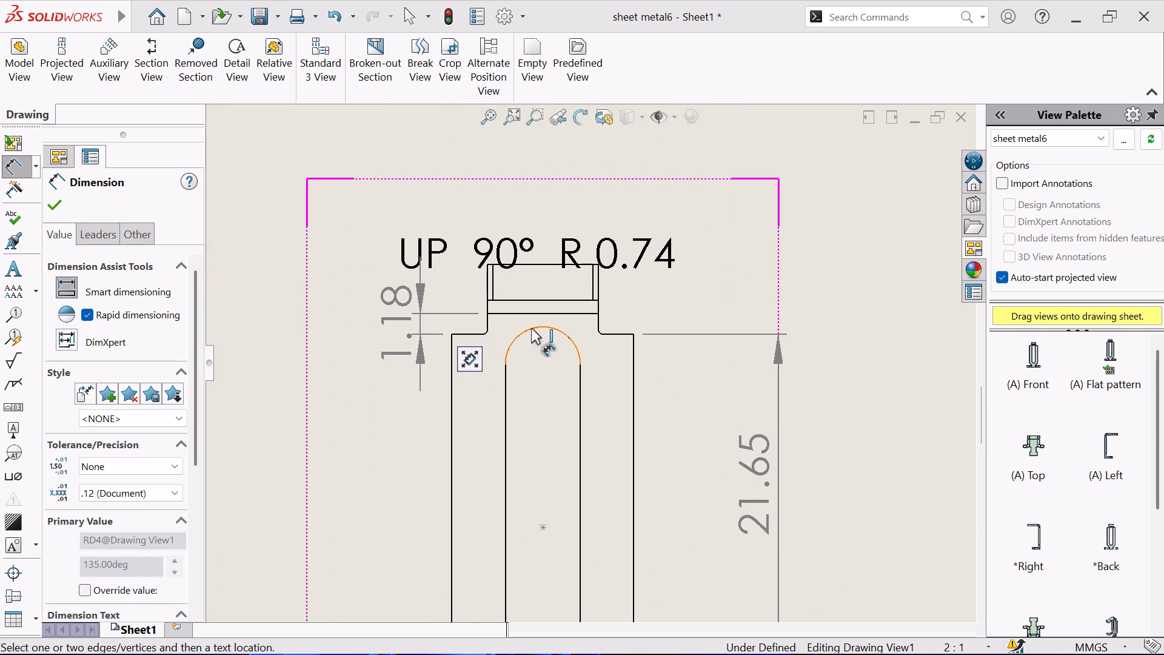
pyautogui.click(532, 327)
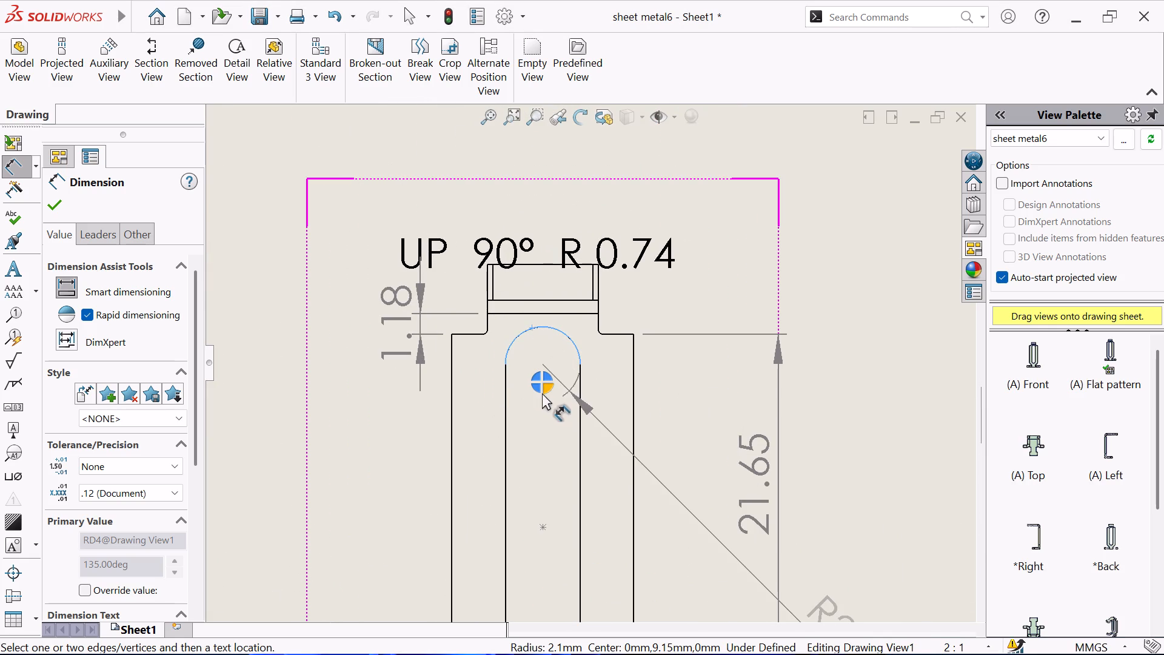
pyautogui.click(599, 397)
# Dimension the vertical centre-to-centre distance between the slot's upper and lower arcs, placing the text outside the plate's left edge.
pyautogui.scroll(2, 566, 446)
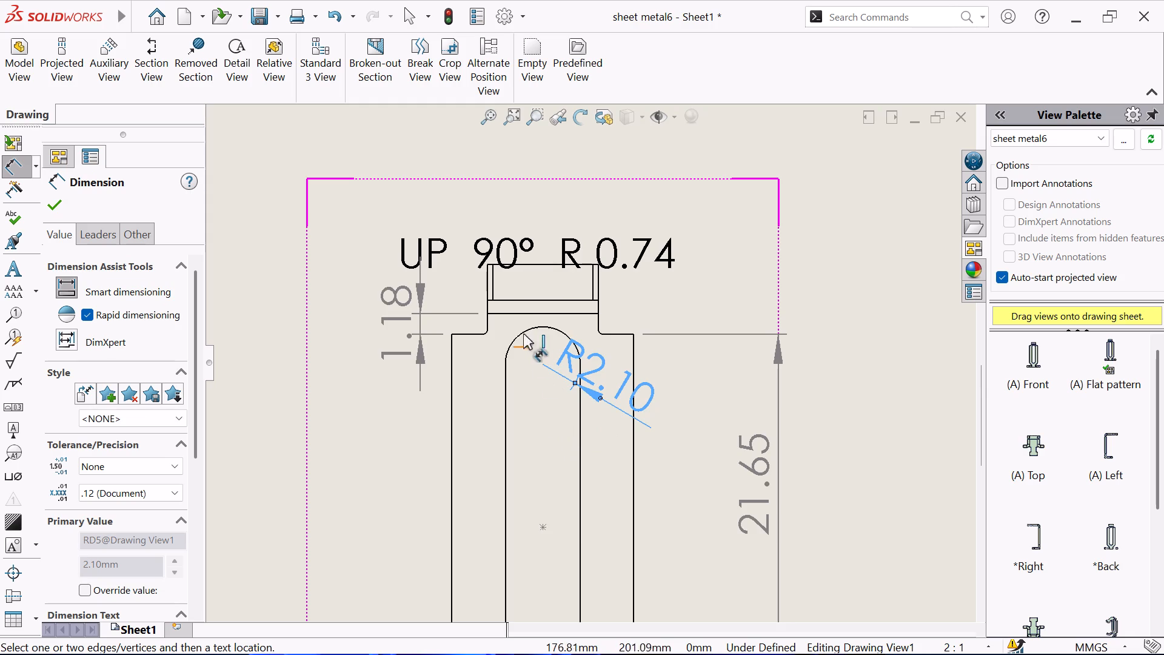
pyautogui.click(555, 346)
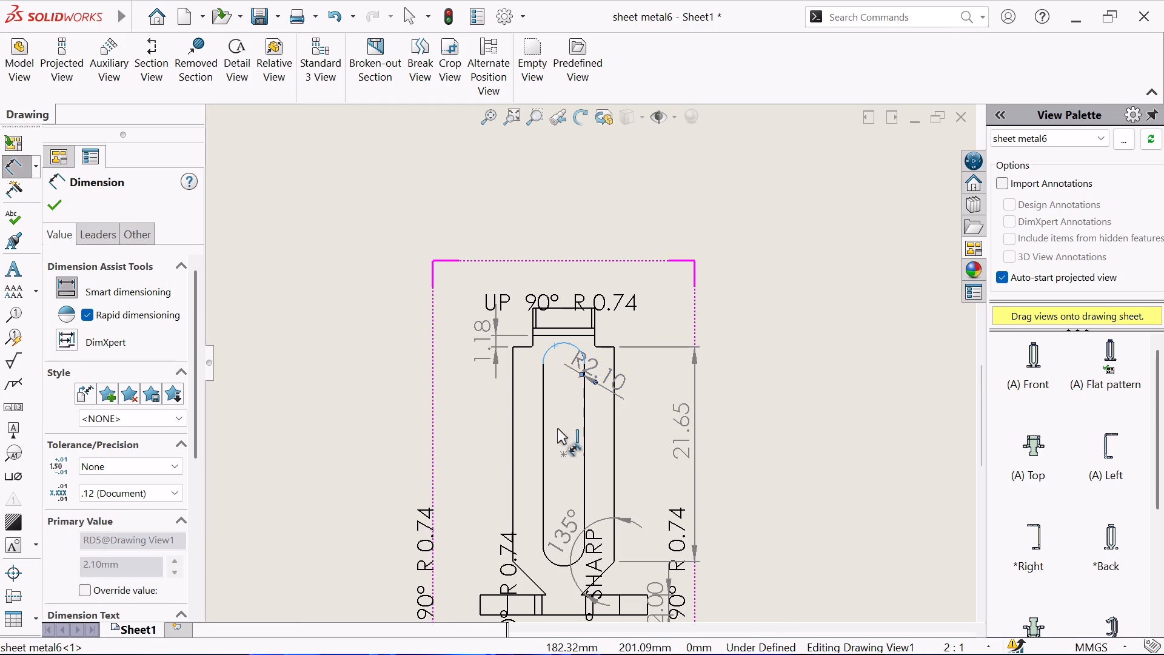
pyautogui.click(551, 560)
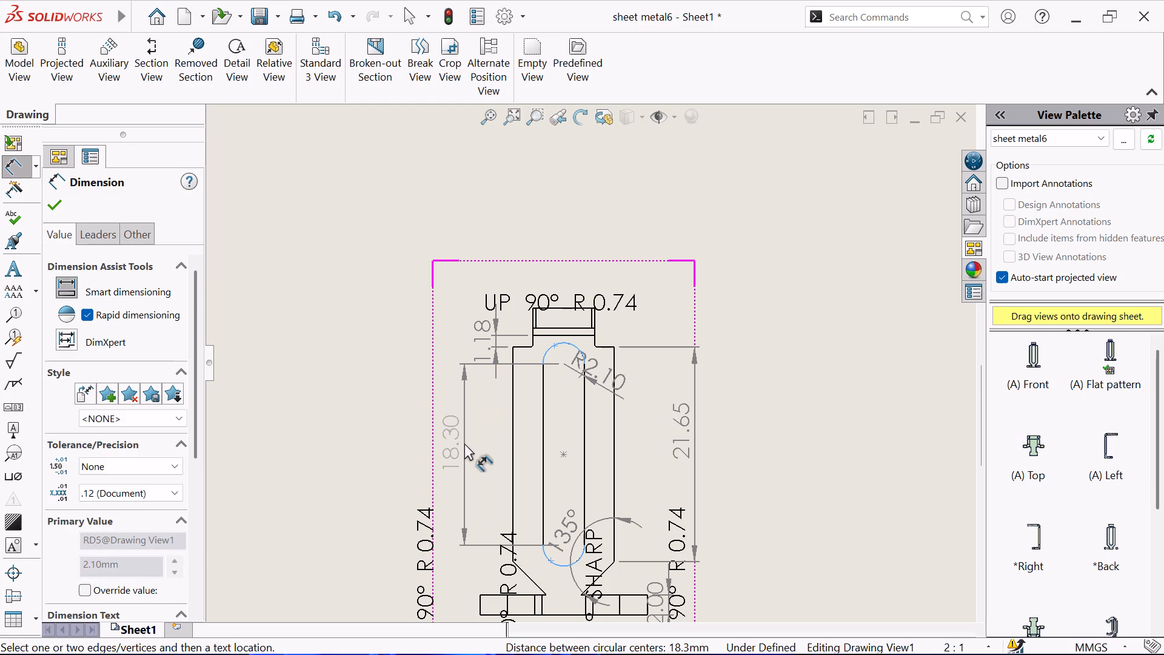
pyautogui.click(464, 443)
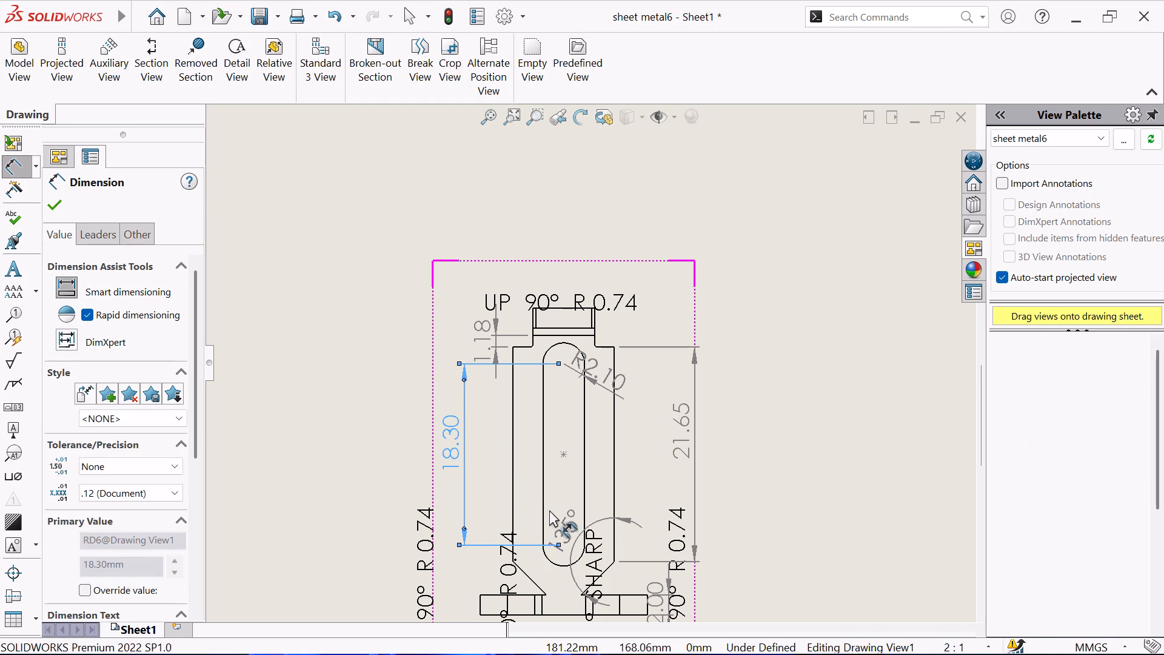
# Dimension the base plate's width between its left and right vertical edges, placing the text above the flat pattern view.
pyautogui.click(513, 461)
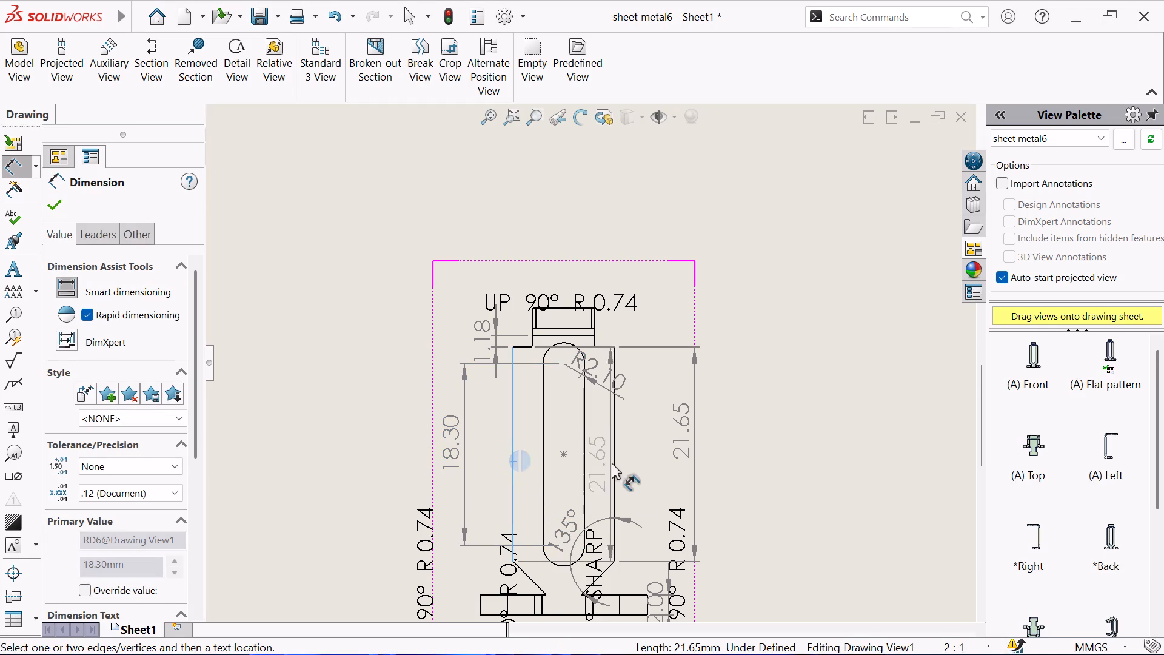
pyautogui.click(616, 460)
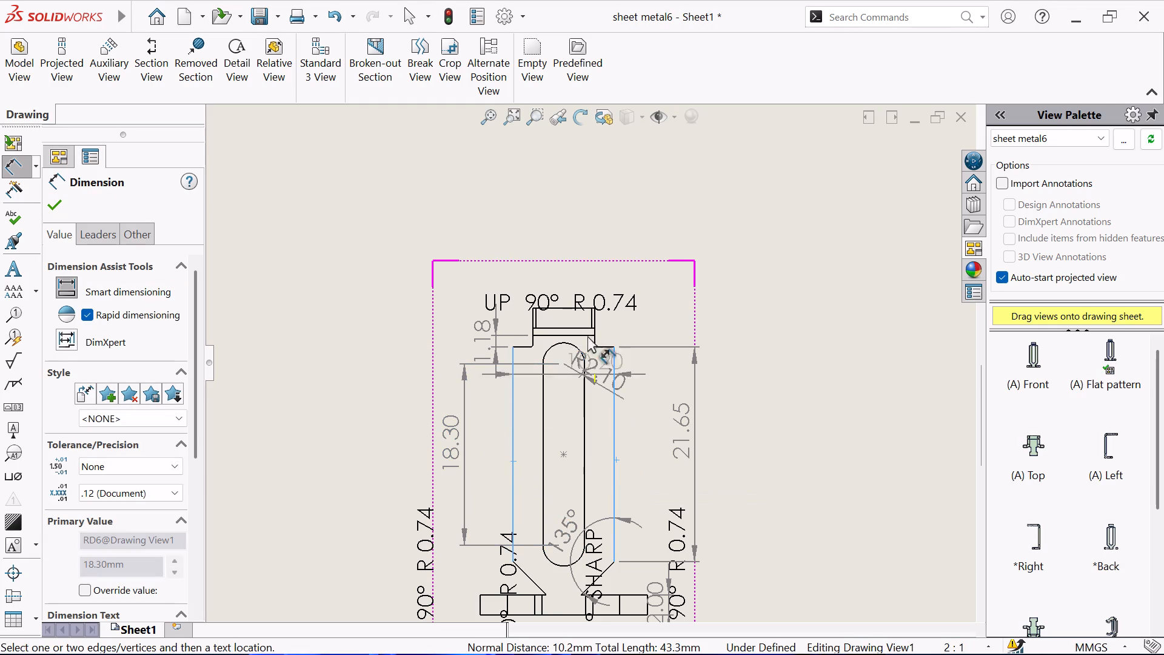
pyautogui.click(561, 226)
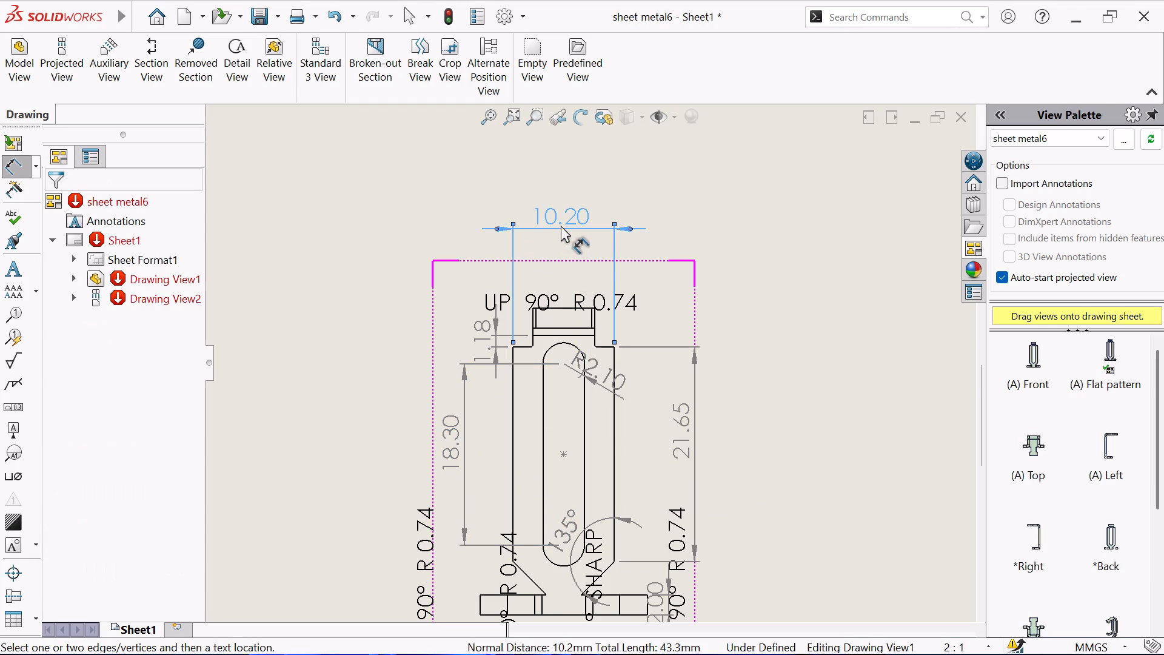
# Dimension the width of the upper flange's top edge, placing the text below the overall plate width dimension.
pyautogui.scroll(1, 581, 351)
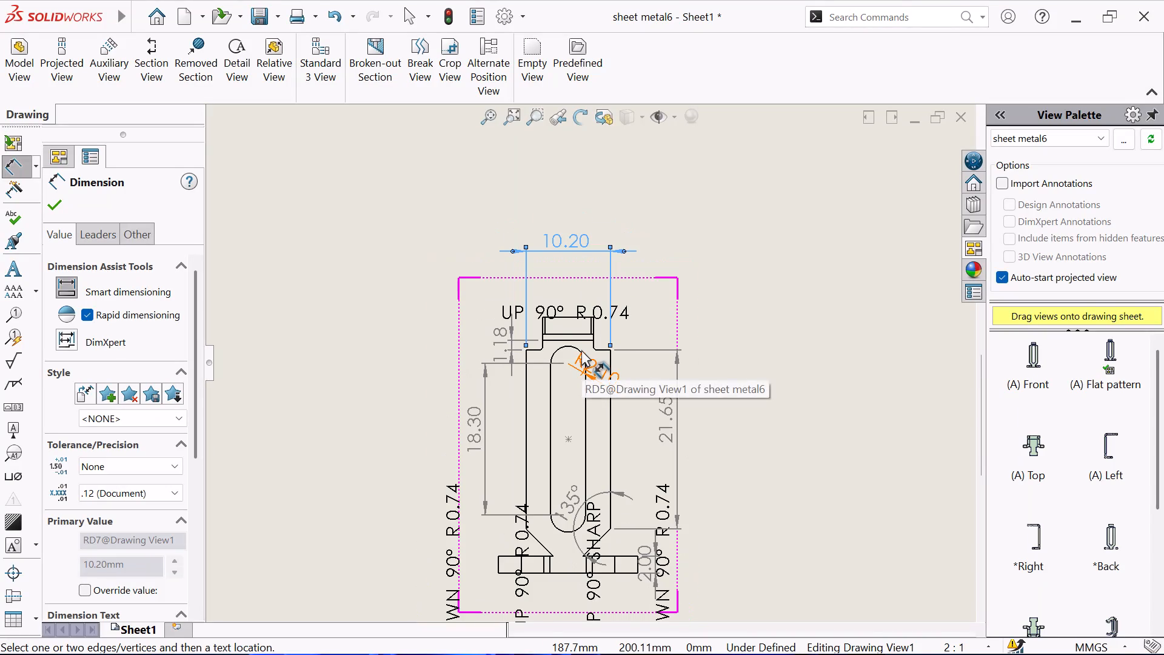
pyautogui.scroll(-4, 577, 314)
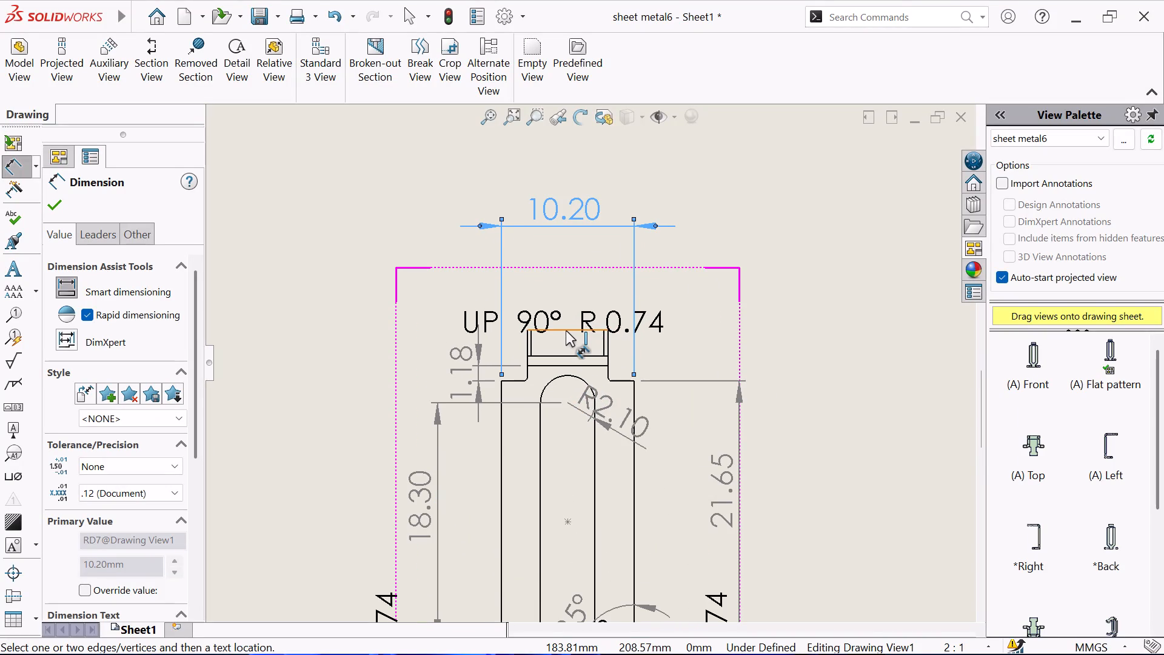
pyautogui.click(564, 331)
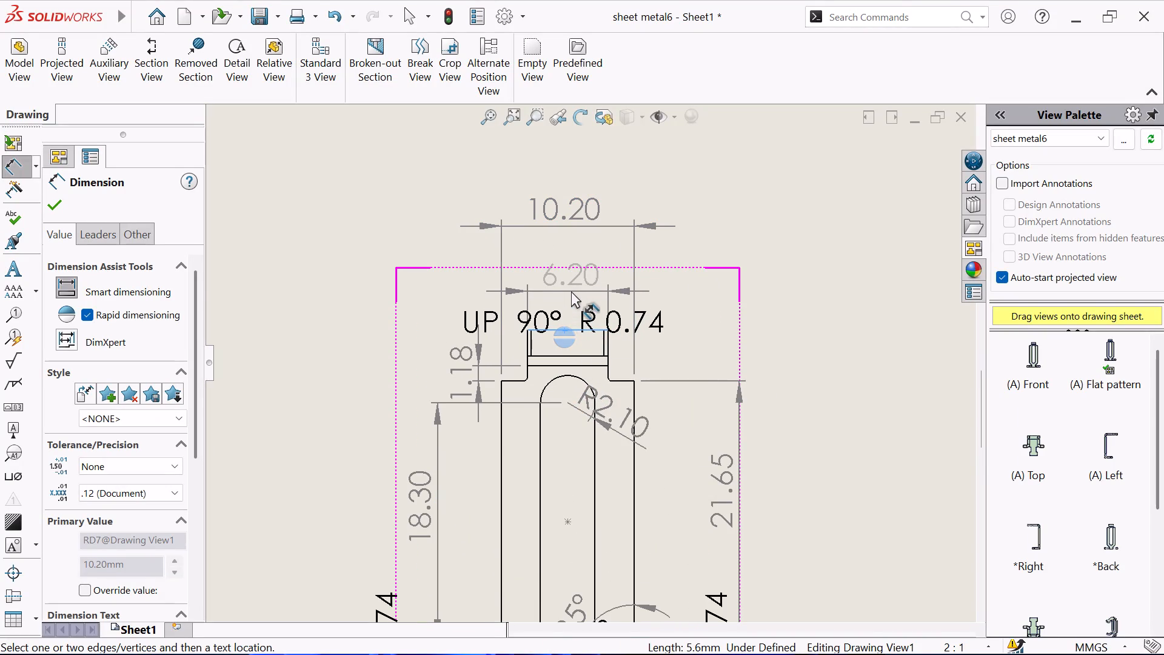
pyautogui.click(571, 291)
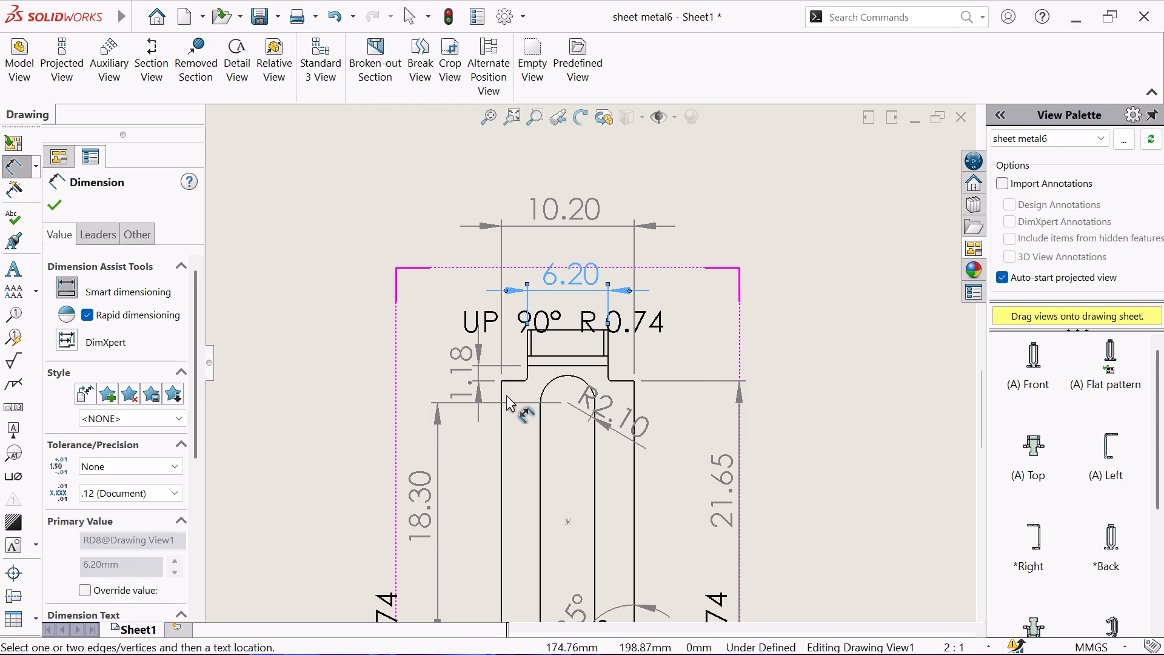
# Dimension the horizontal offset between the plate's left edge and the neck's left edge, placing the text below the shoulder, and finish dimensioning.
pyautogui.click(502, 418)
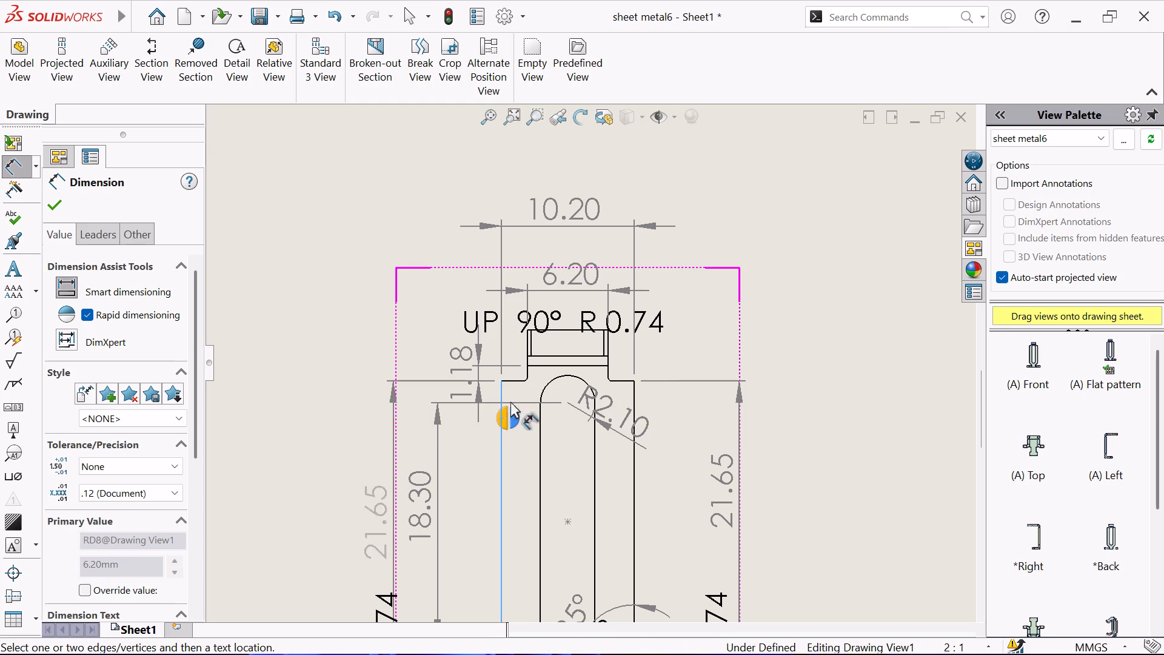
pyautogui.click(526, 370)
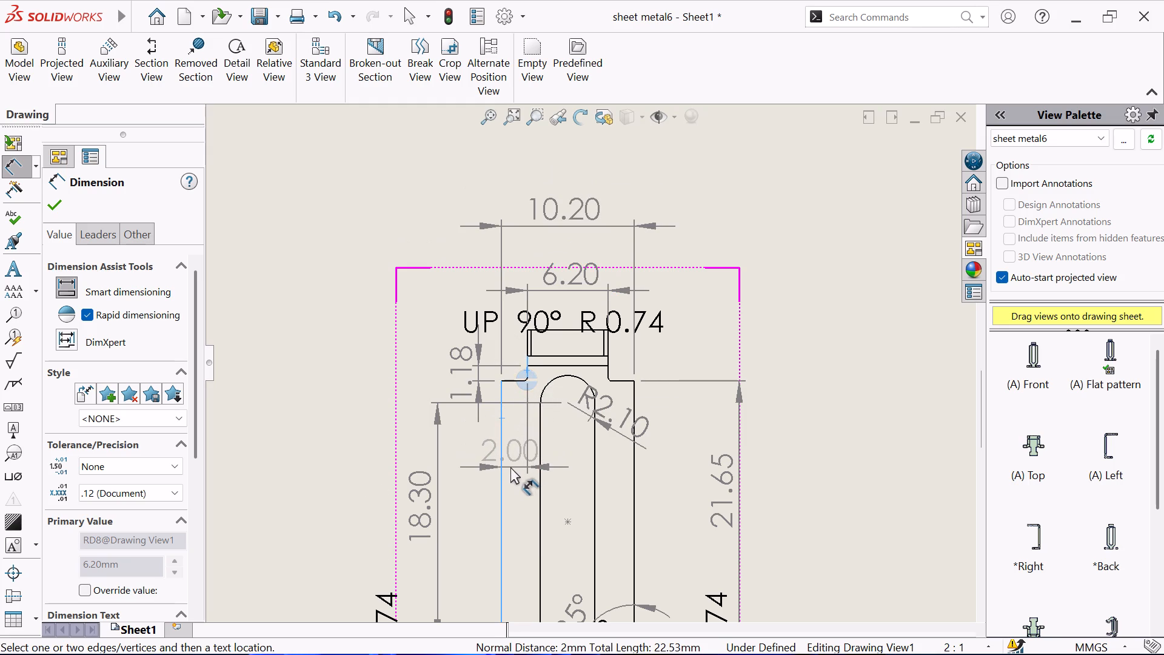
pyautogui.click(510, 467)
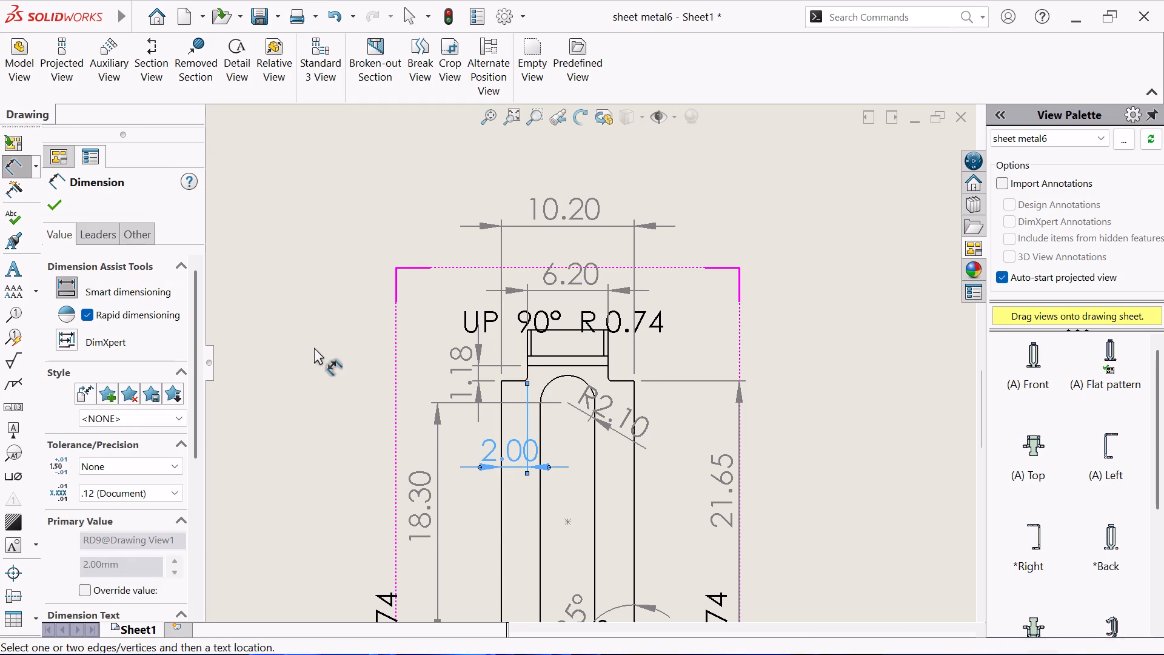
pyautogui.rightClick(314, 348)
pyautogui.click(355, 425)
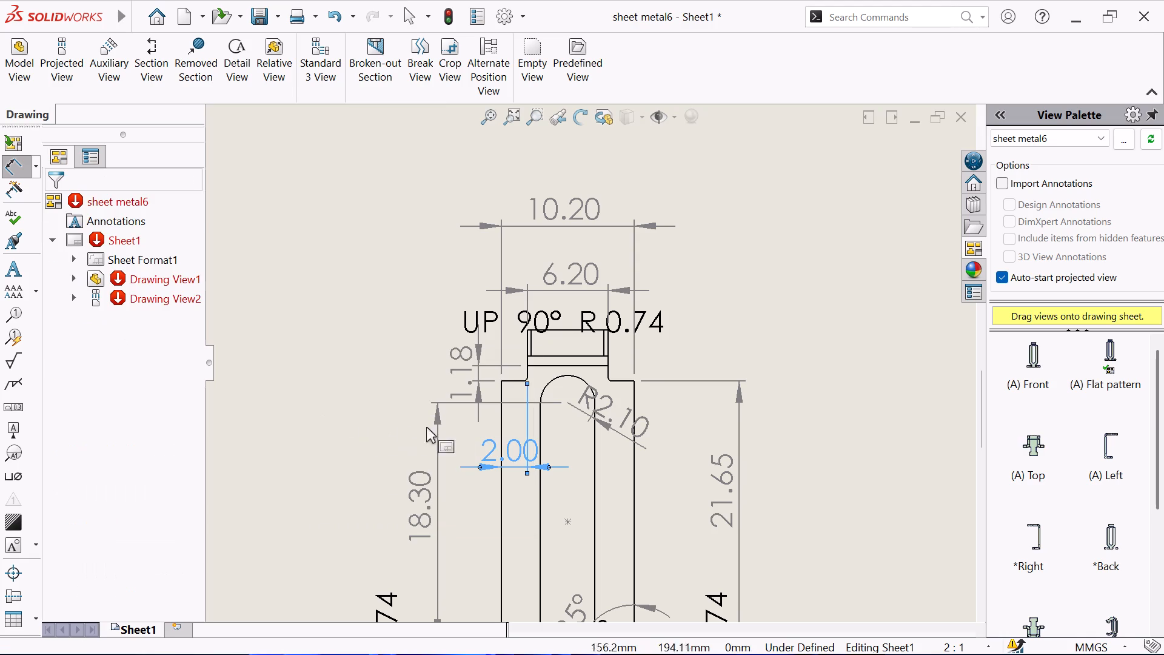
# Examine the dimensioned flat pattern and the isometric view, then fit the whole A3 sheet in view.
pyautogui.scroll(3, 520, 434)
pyautogui.scroll(3, 586, 451)
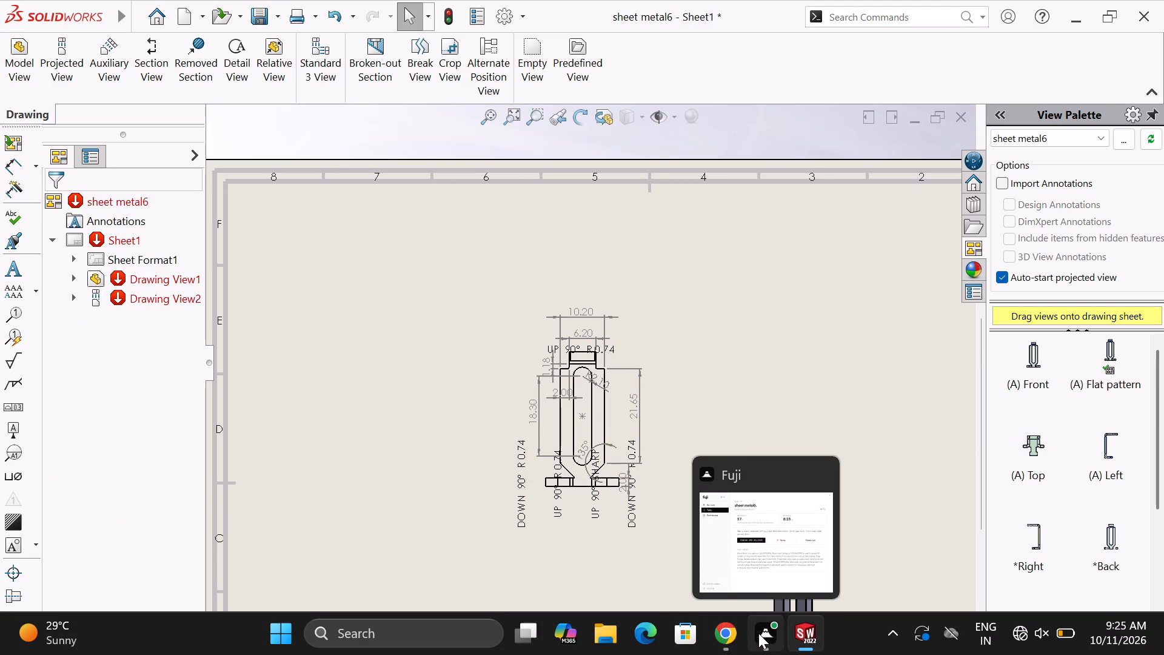
pyautogui.scroll(2, 604, 369)
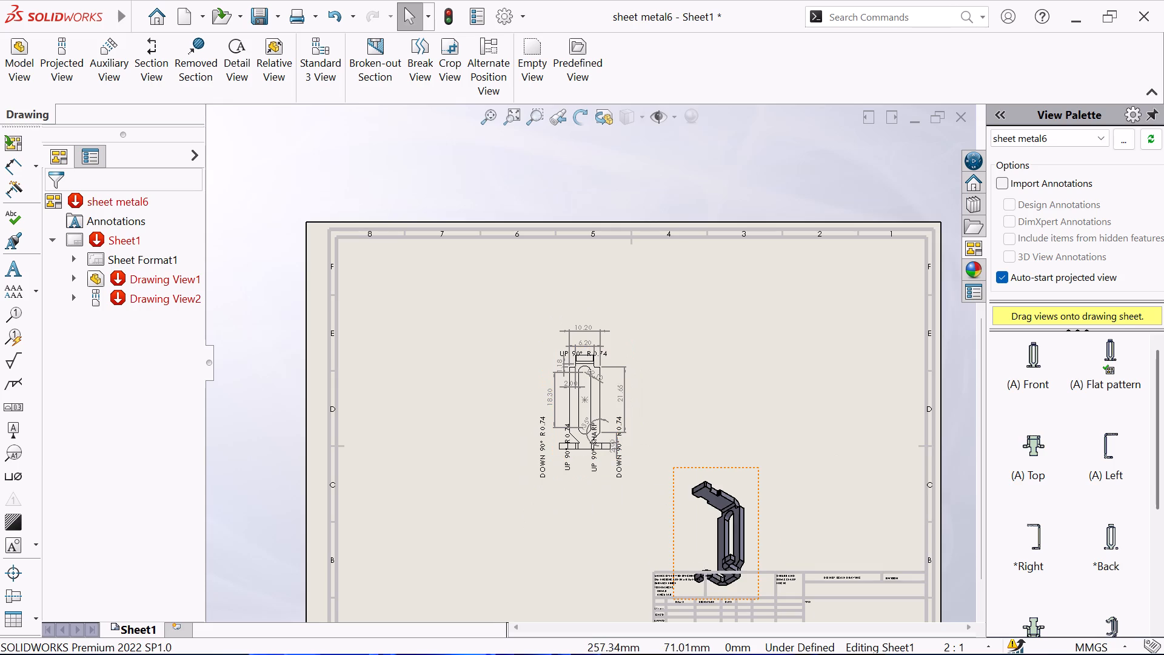
pyautogui.scroll(1, 673, 526)
pyautogui.scroll(-3, 634, 487)
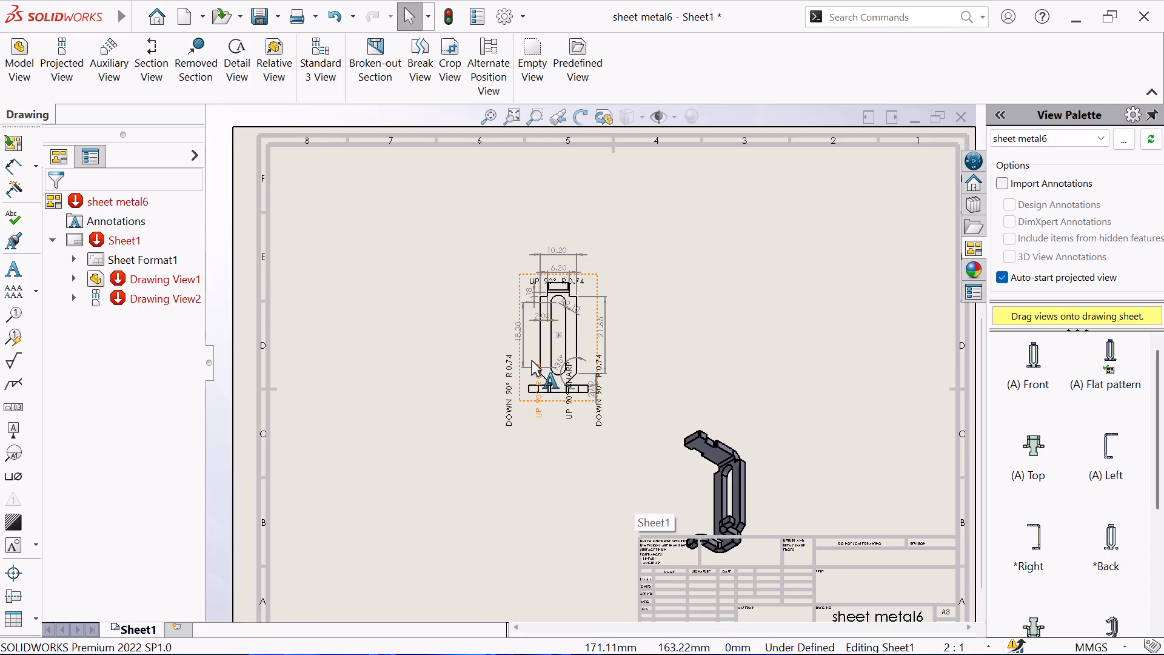
pyautogui.scroll(-2, 530, 360)
pyautogui.scroll(-2, 652, 408)
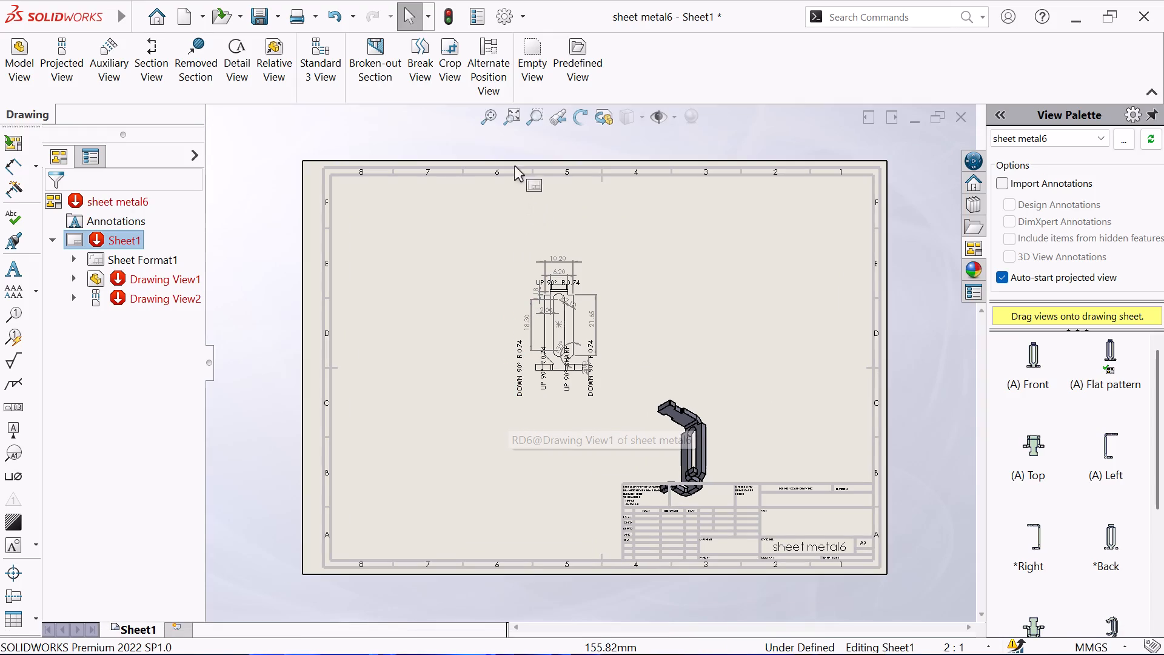
pyautogui.click(491, 116)
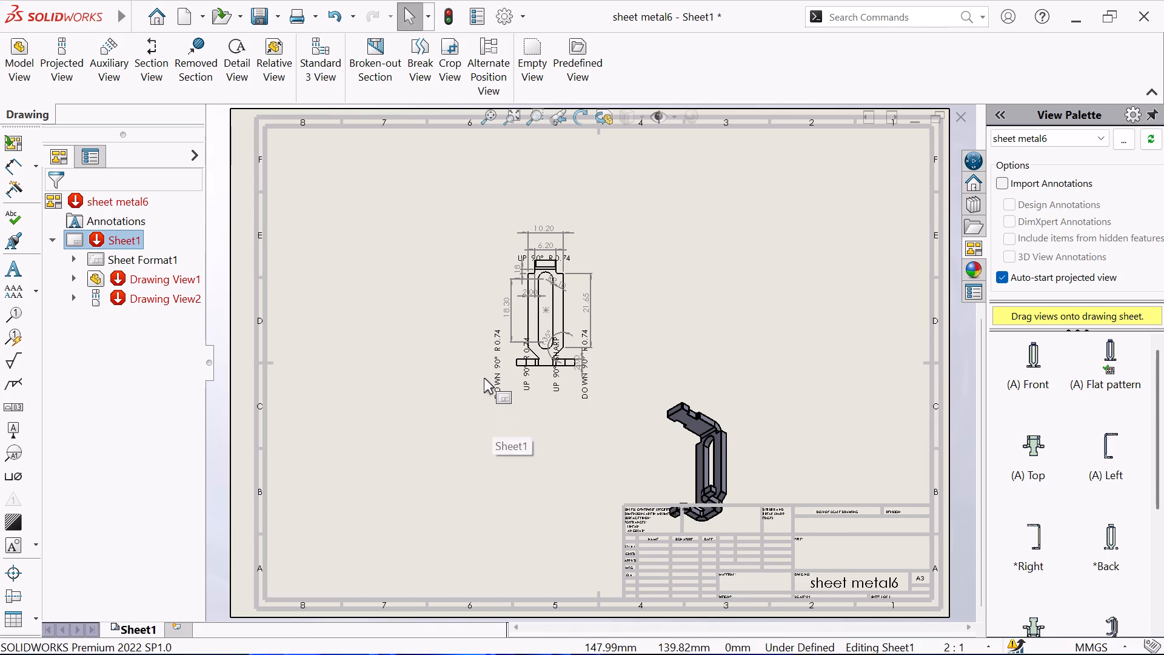
# Save all modified documents, naming the drawing file "sheet metal6 draftting" in the SOLIDWORKS Drawing format.
pyautogui.hotkey('ctrl', 's')
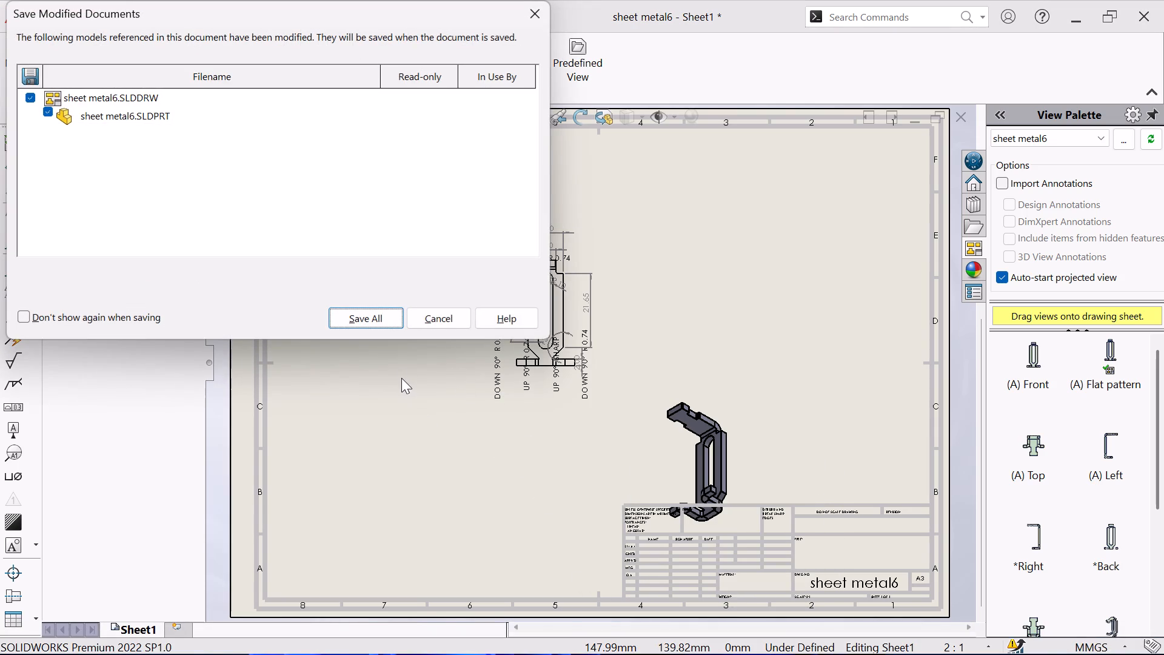
pyautogui.click(380, 309)
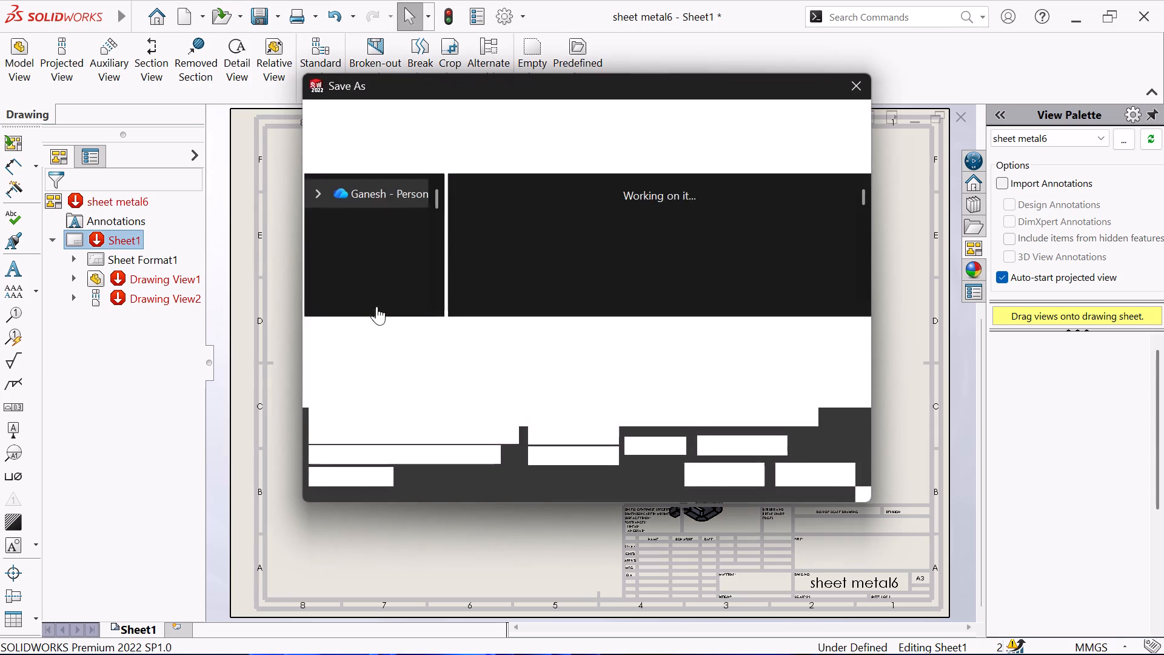
pyautogui.click(516, 340)
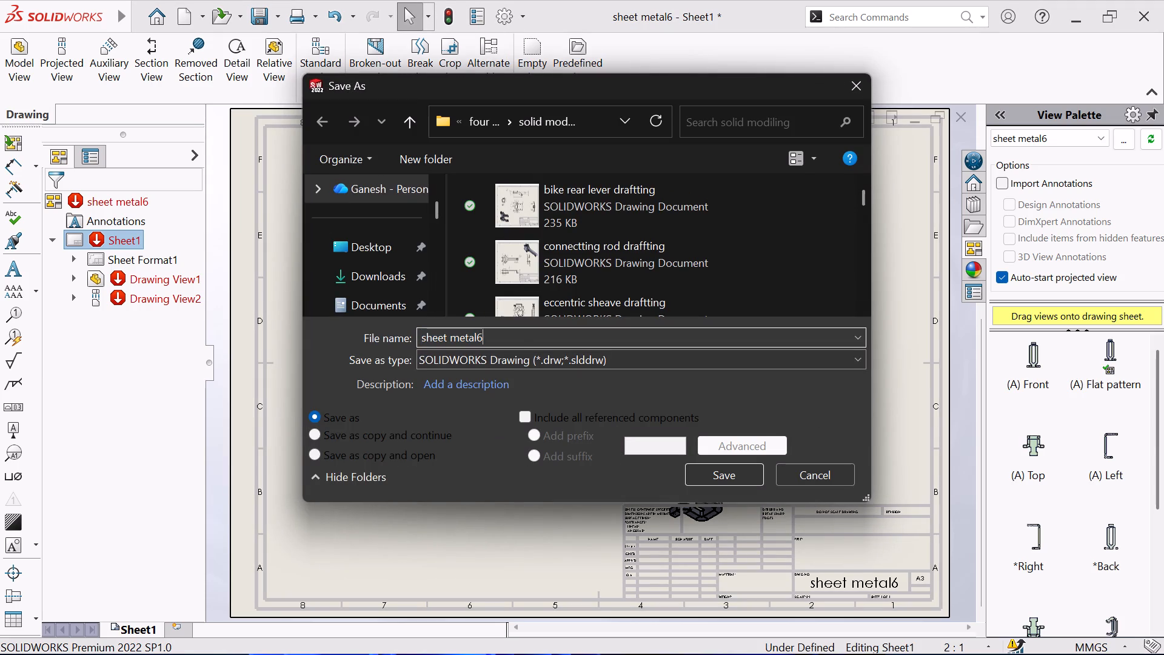
pyautogui.press('space')
pyautogui.write('d')
pyautogui.press('r')
pyautogui.press('a')
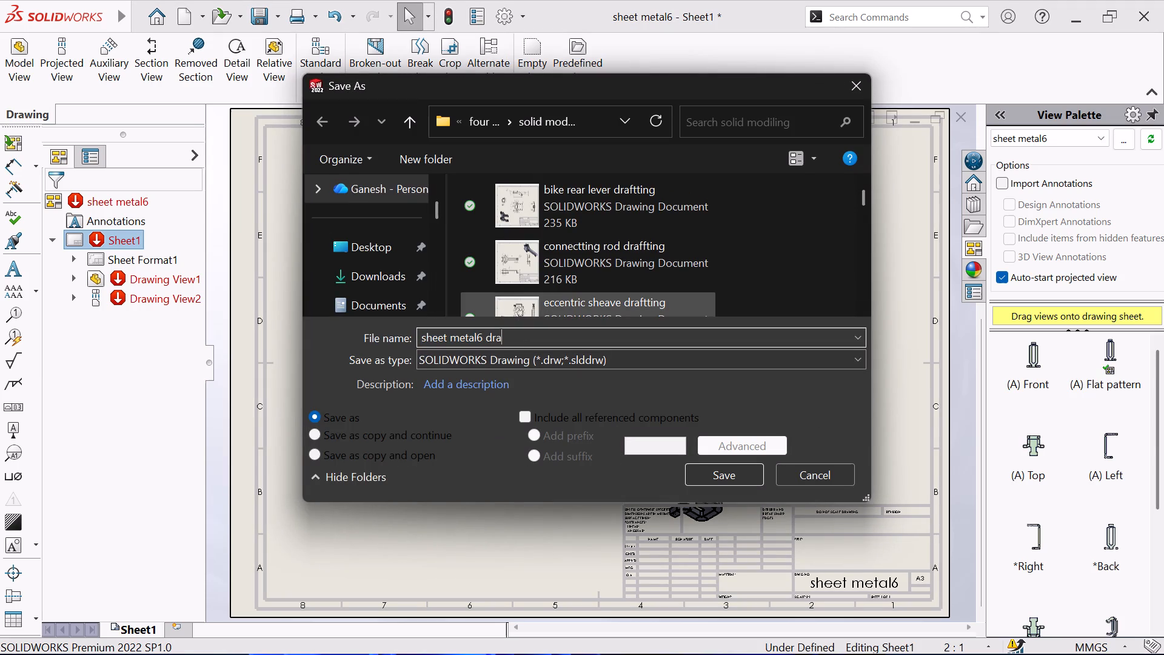
pyautogui.press('f')
pyautogui.write('tting')
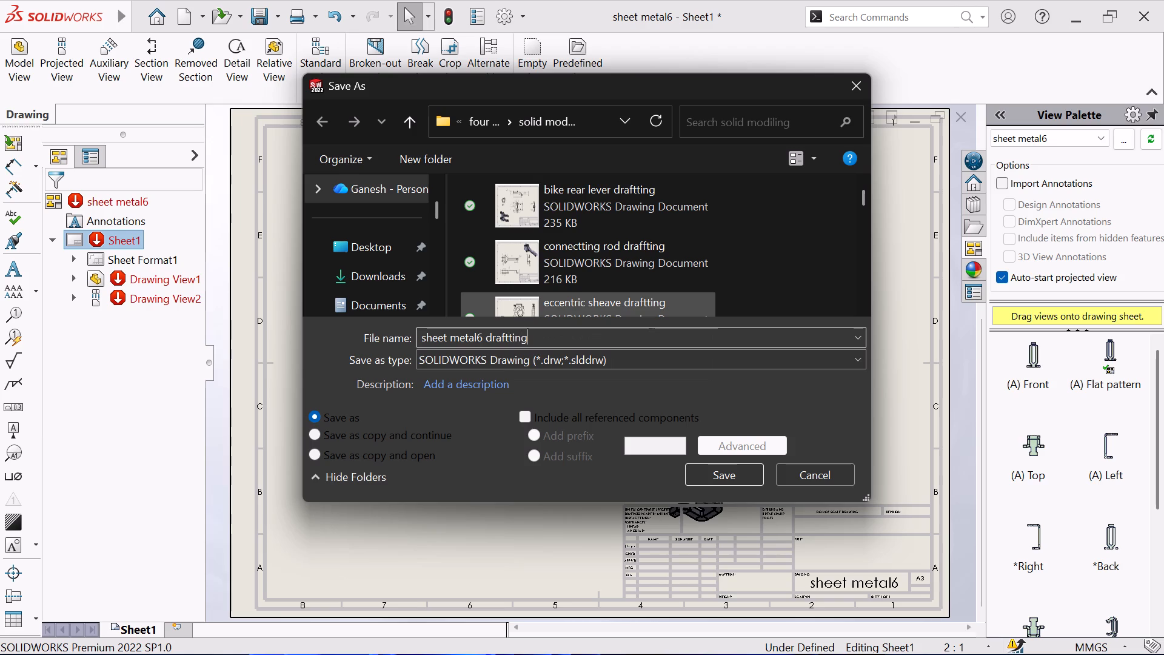
pyautogui.click(705, 472)
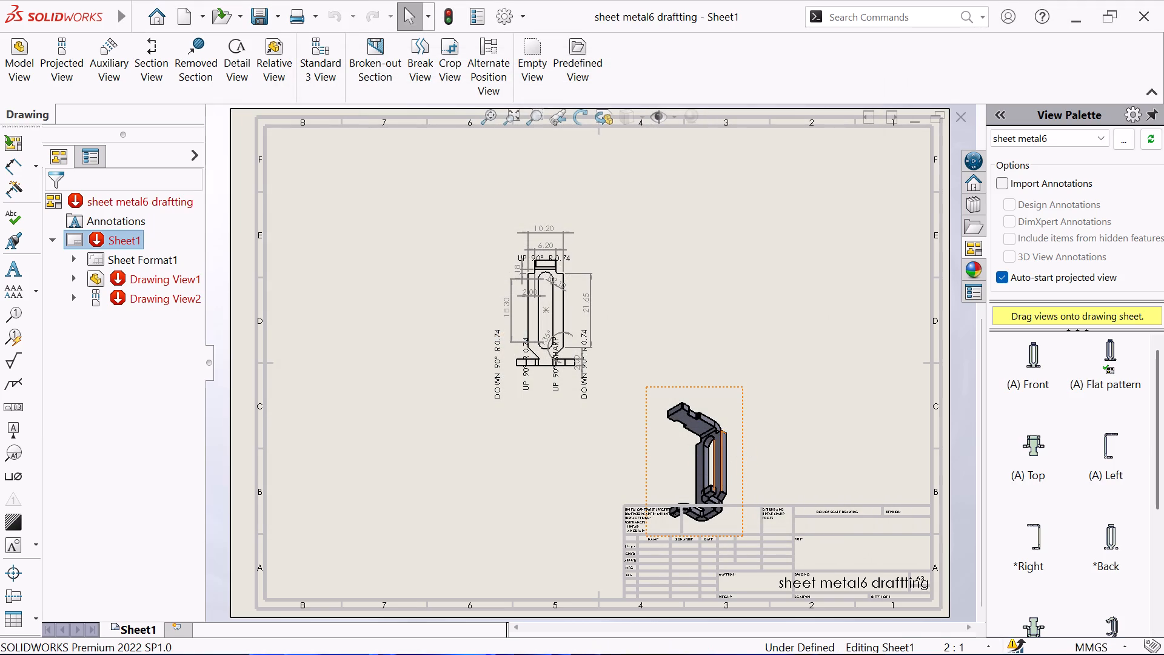
# Move the isometric view up and to the right, clear of the title block, and save the drawing again.
pyautogui.moveTo(743, 397); pyautogui.dragTo(786, 368)
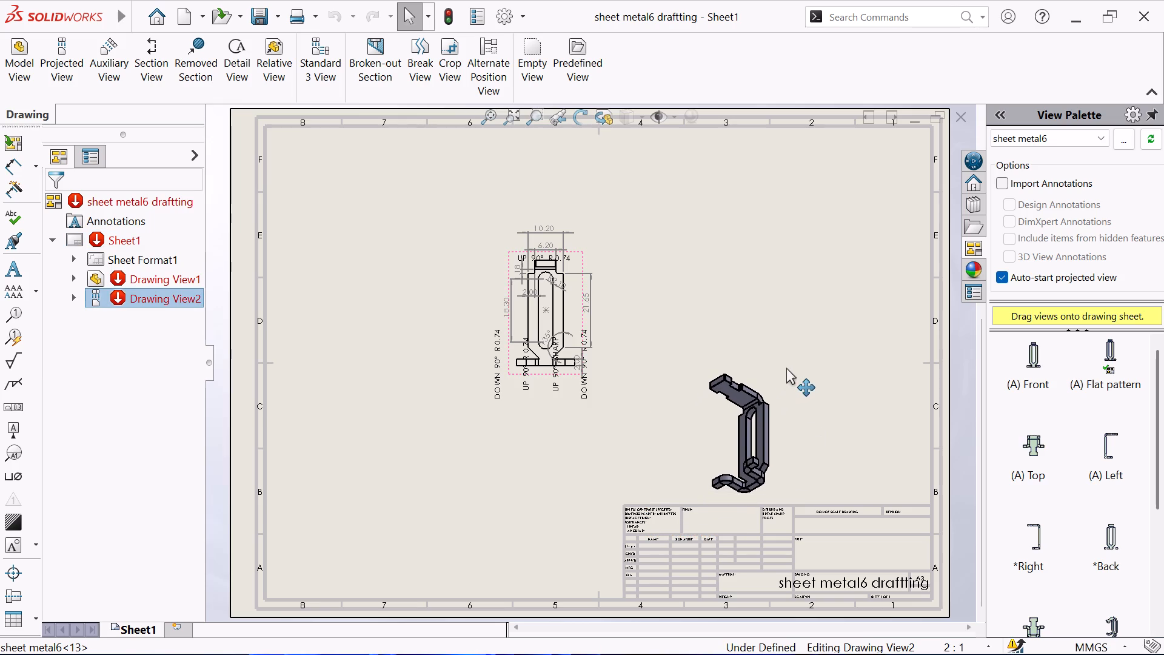
pyautogui.moveTo(786, 368); pyautogui.dragTo(792, 362)
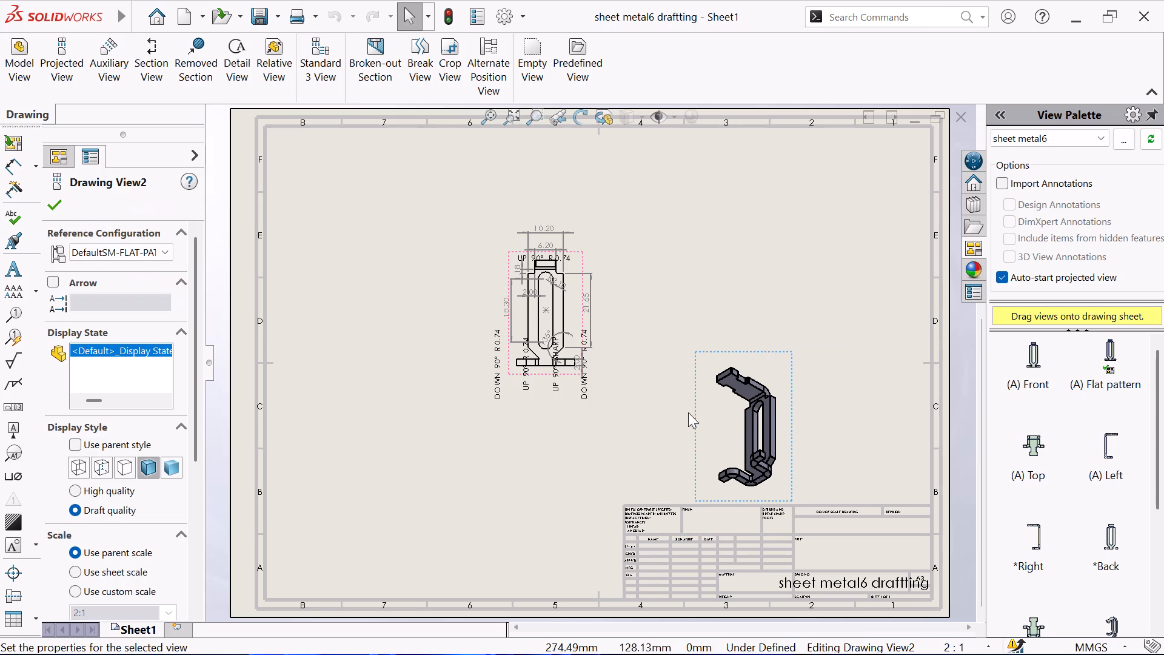
pyautogui.click(59, 202)
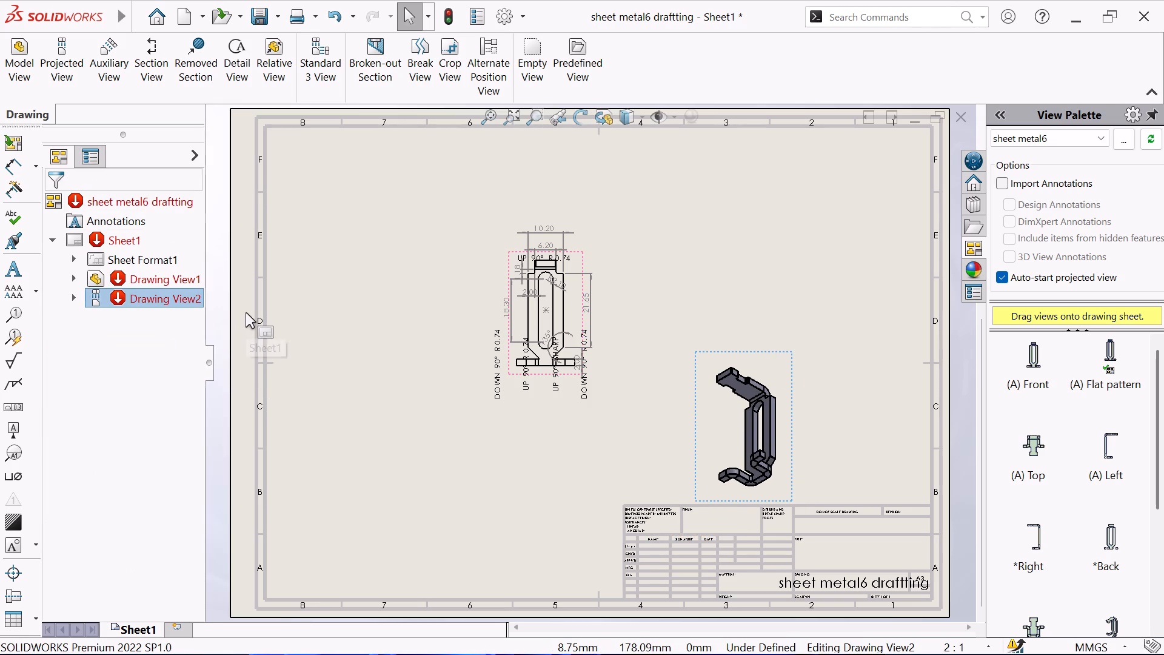
pyautogui.hotkey('ctrl', 's')
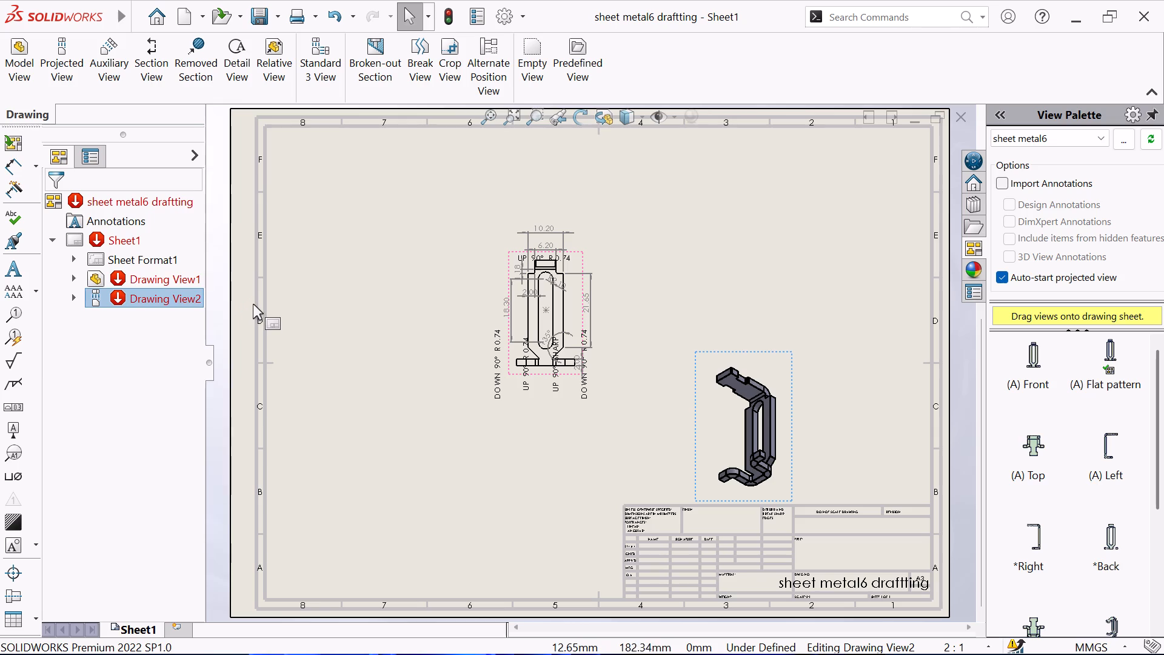